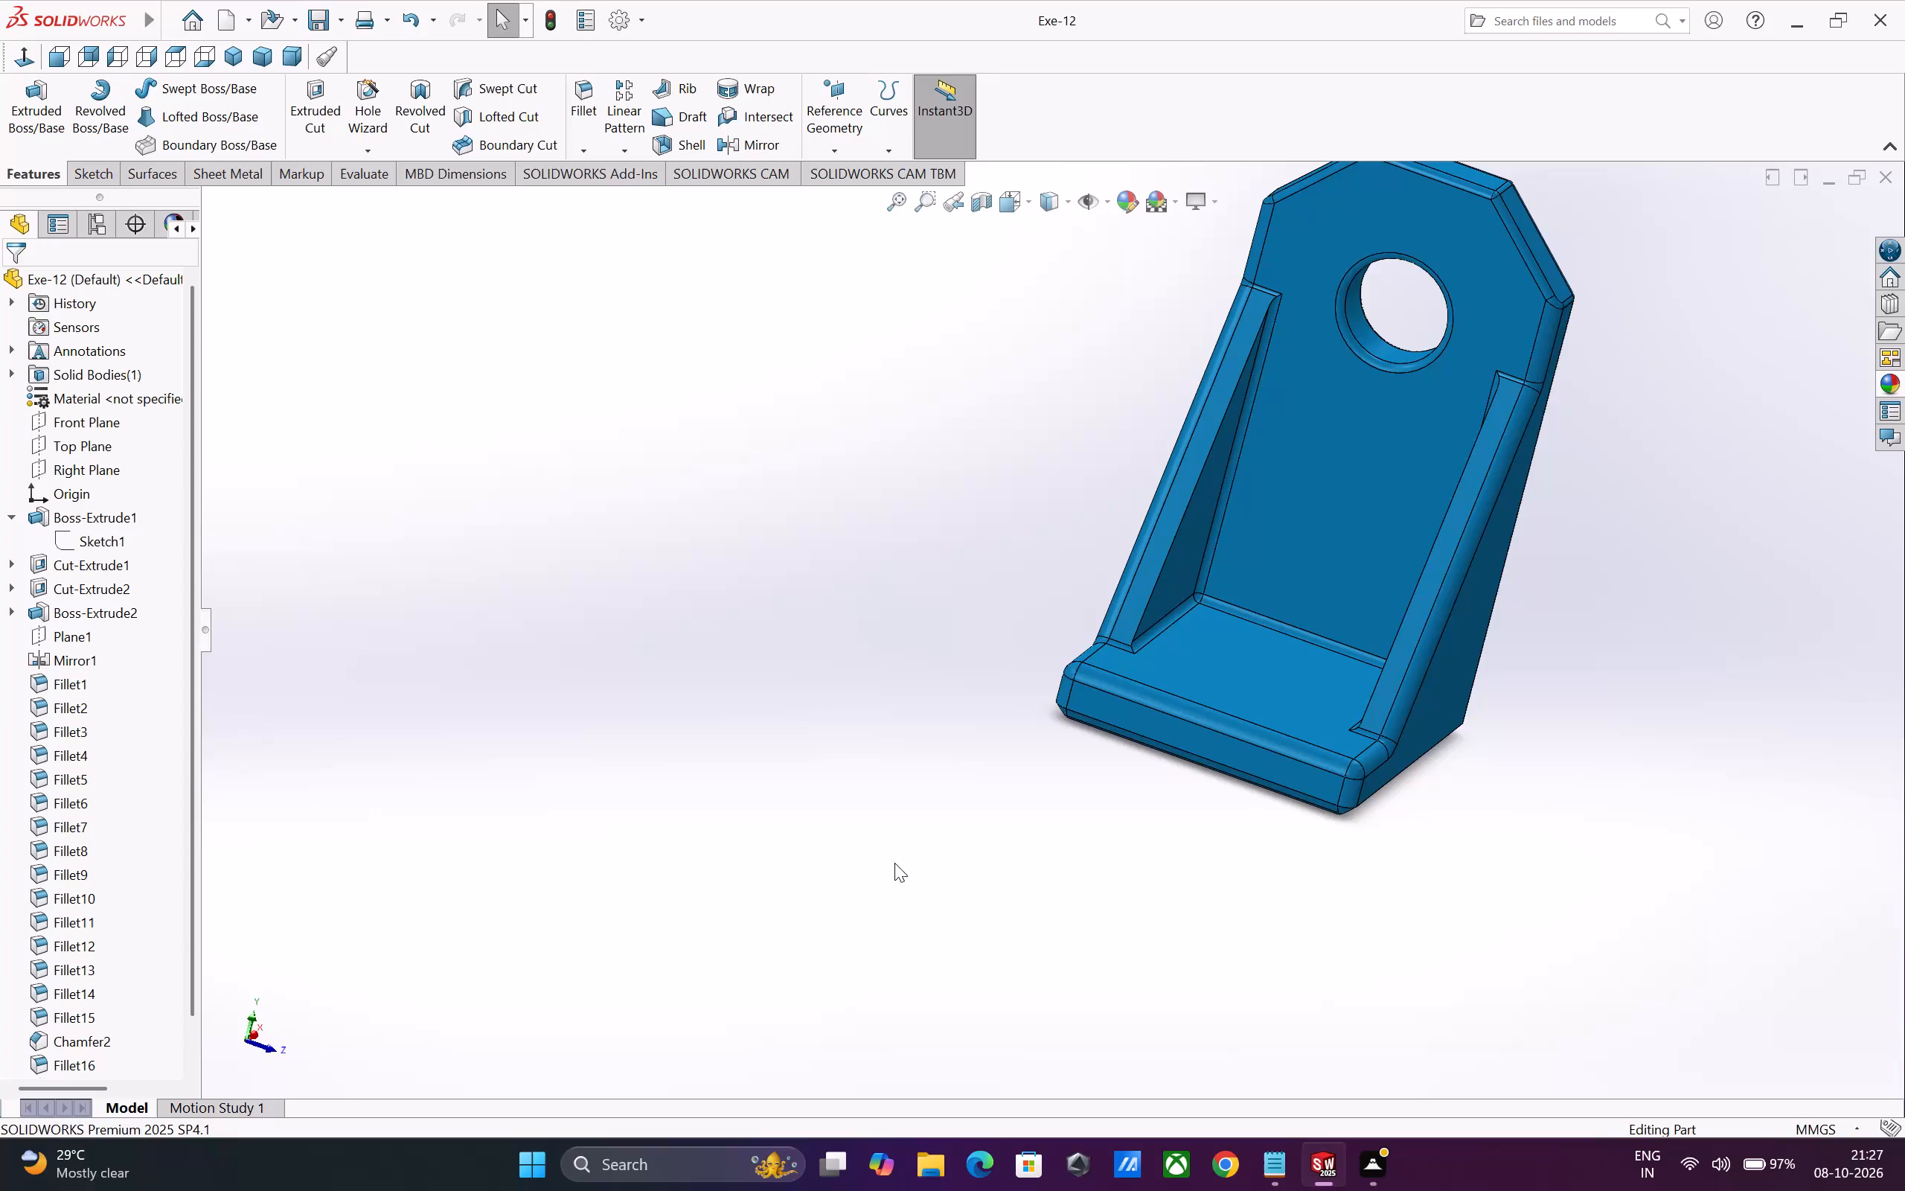
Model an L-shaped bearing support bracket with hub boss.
Create a new part document and set its units to MMGS.
{"action": "key", "text": "ctrl+n"}
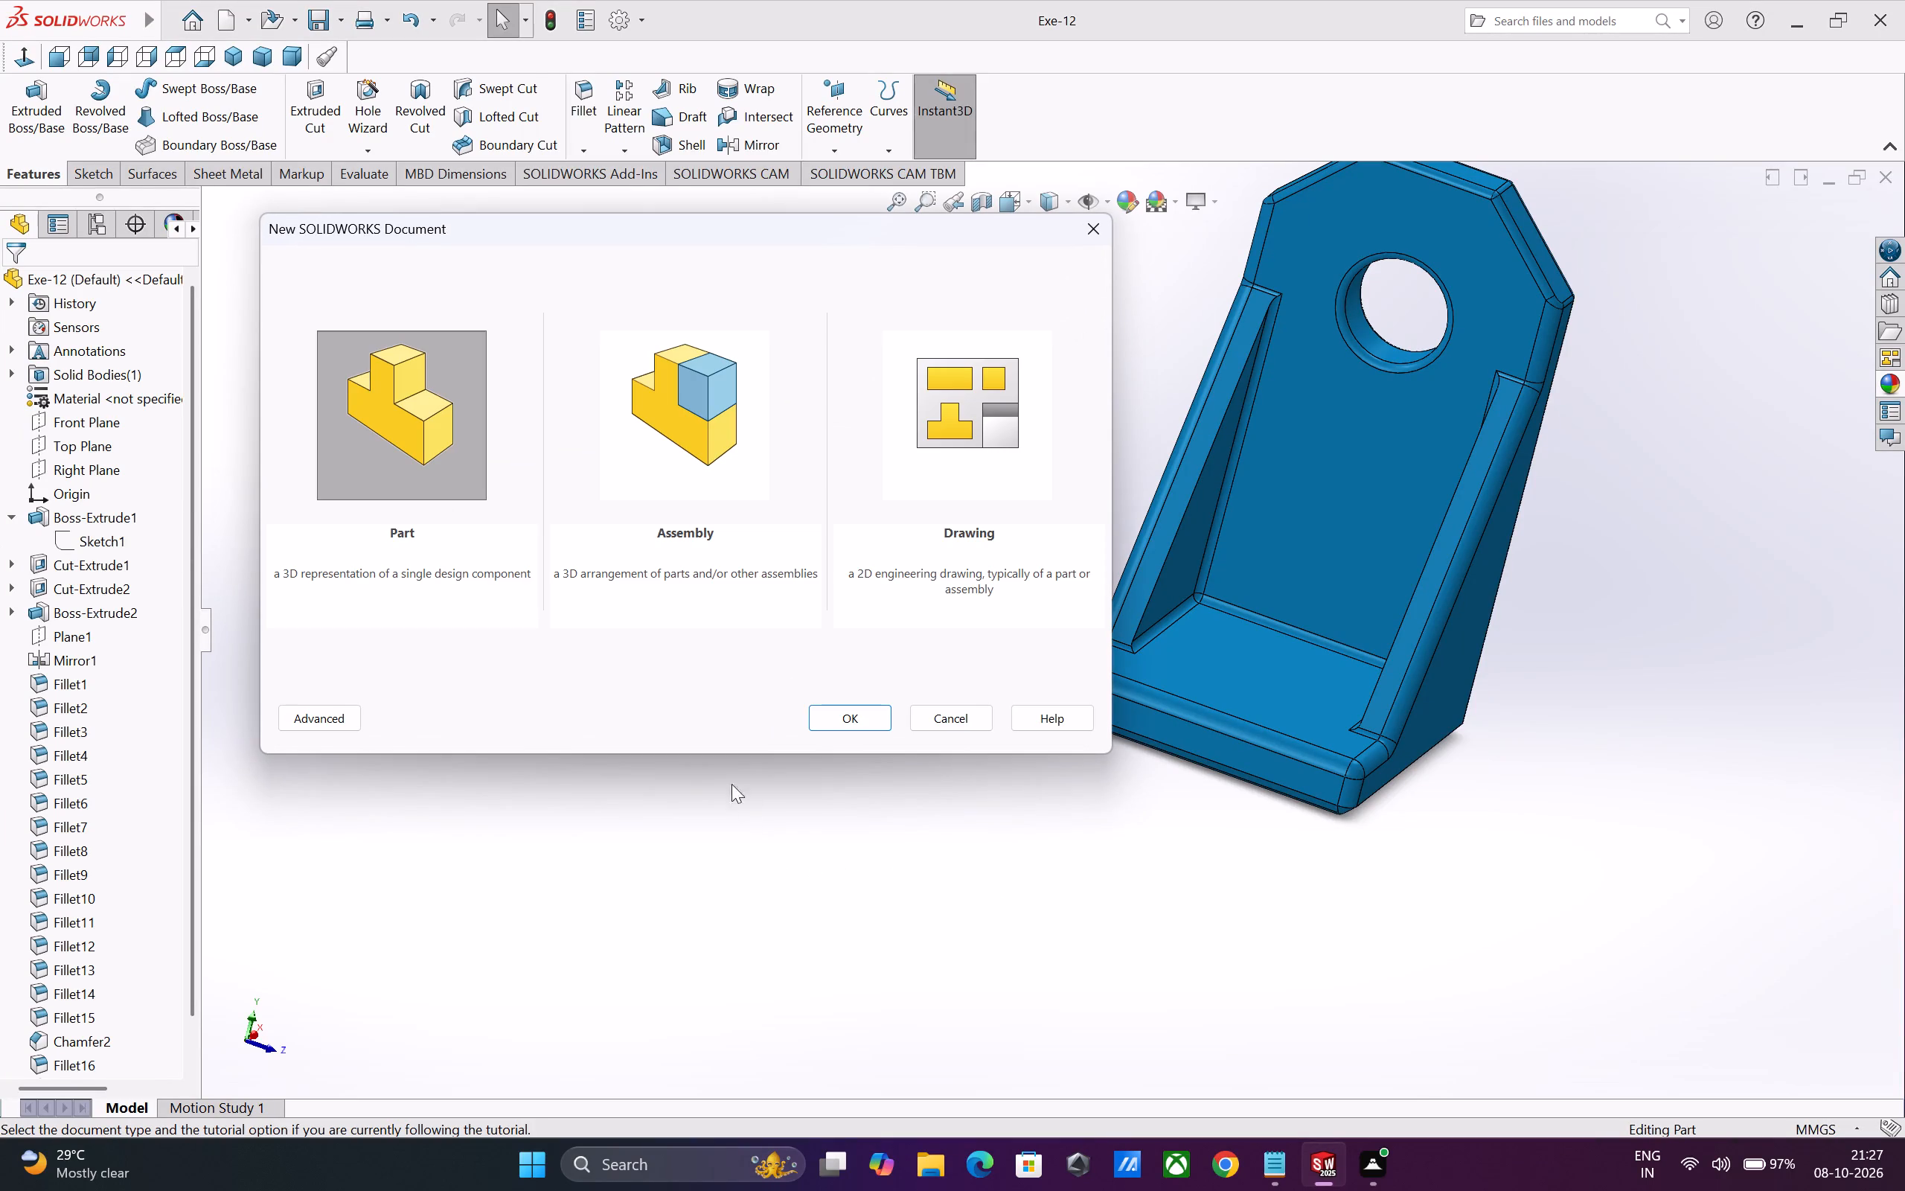
{"action": "left_click", "coordinate": [854, 721]}
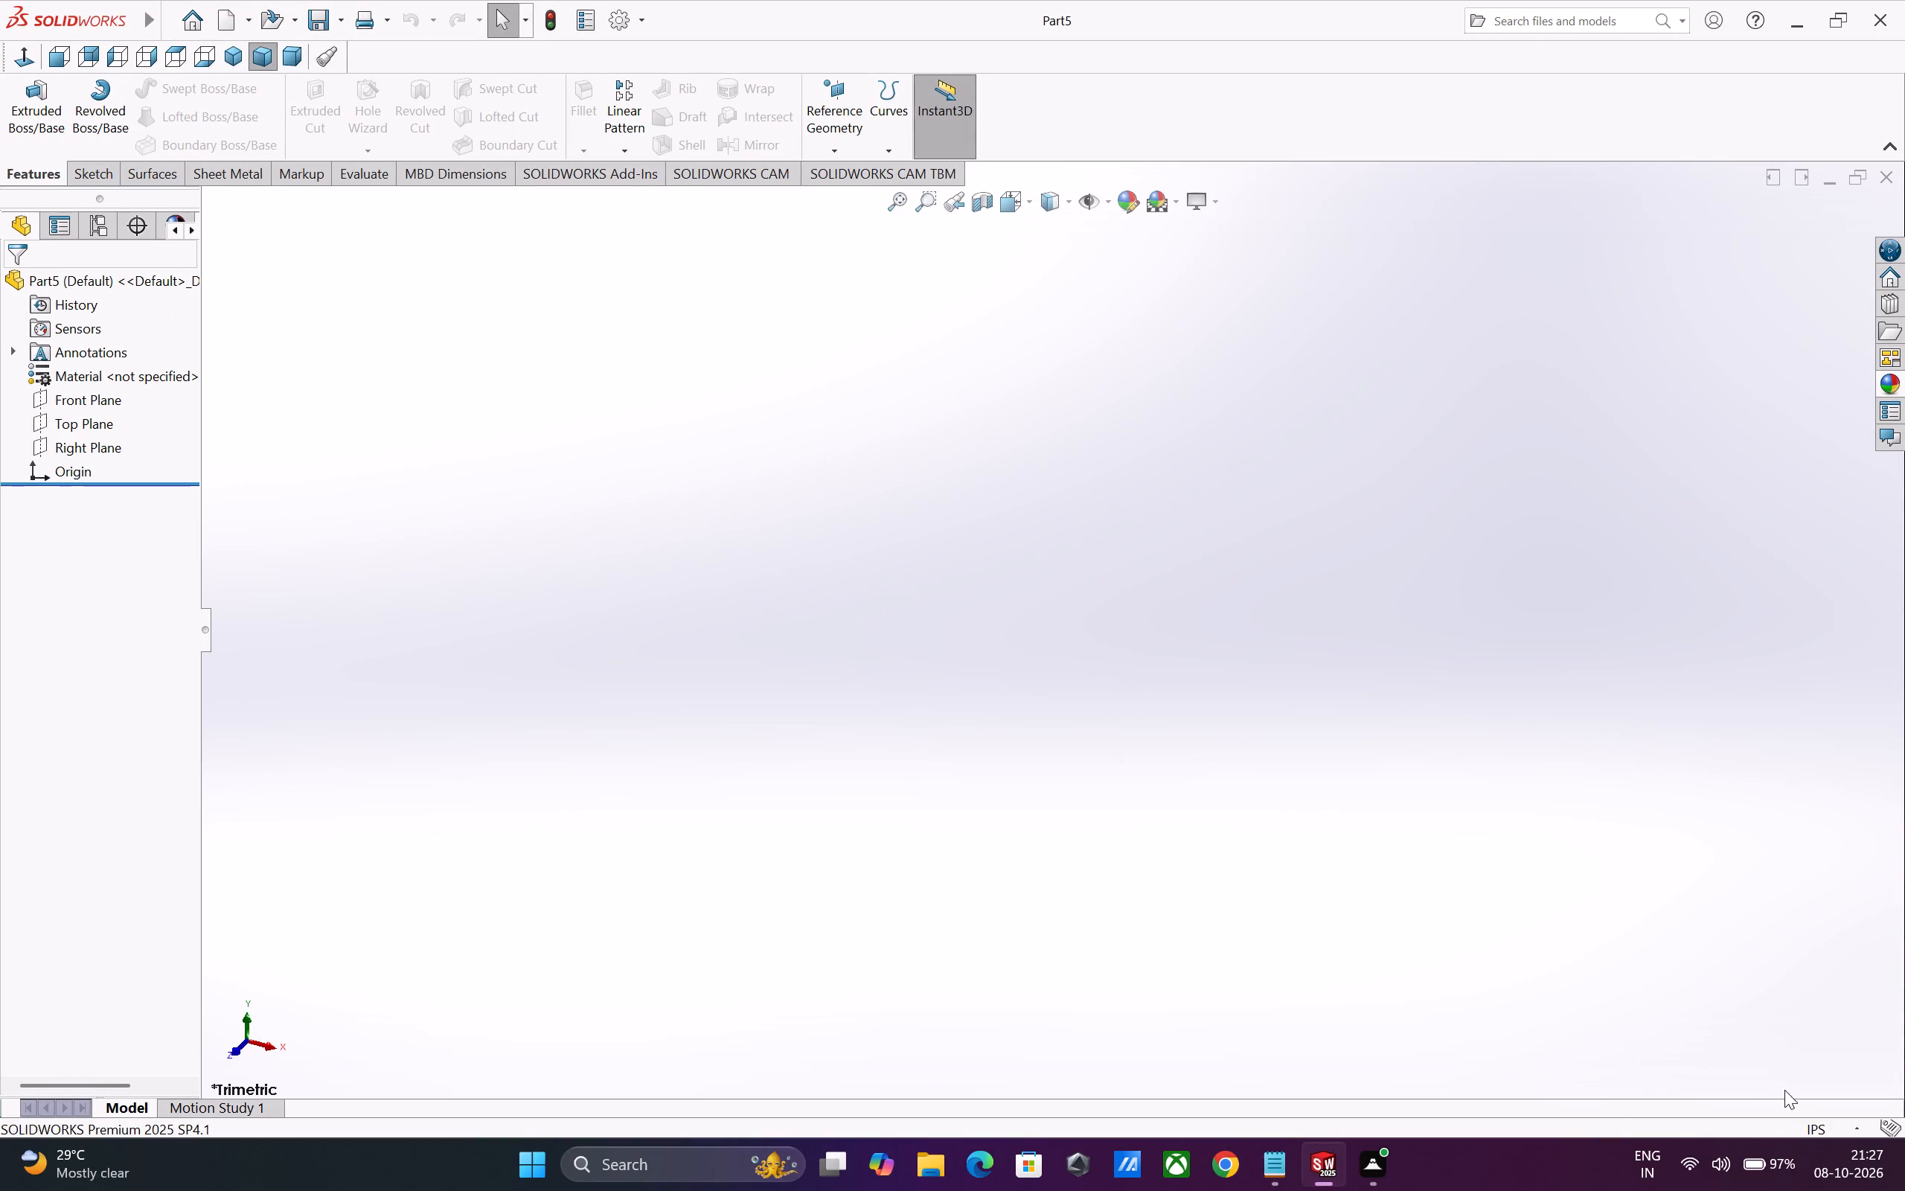
{"action": "left_click", "coordinate": [1822, 1124]}
{"action": "left_click", "coordinate": [1761, 1031]}
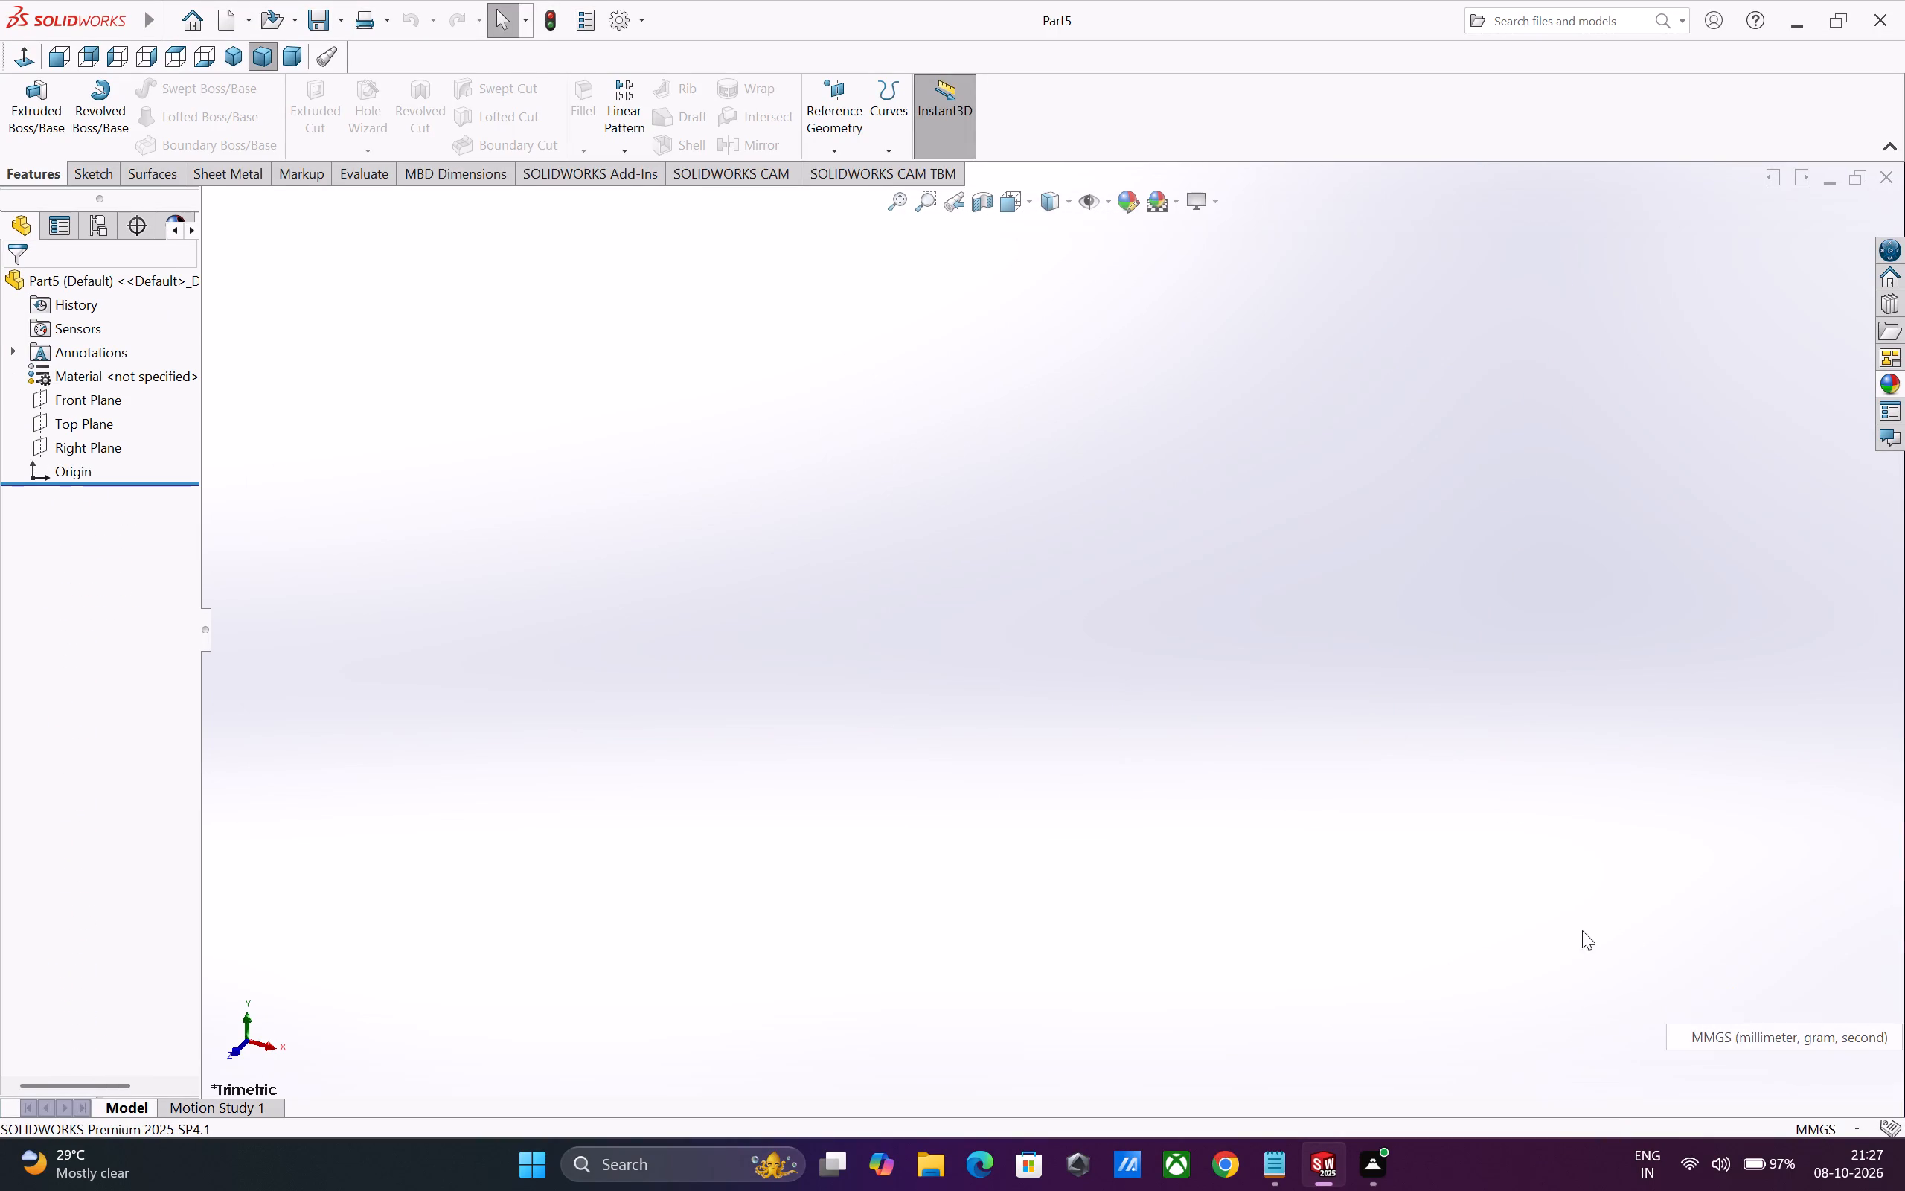
Sketch a closed L-shaped profile on the Front Plane from the origin, about 32 mm wide and 61 mm tall, with legs about 7.5 mm thick.
{"action": "left_click", "coordinate": [89, 400]}
{"action": "left_click", "coordinate": [105, 375]}
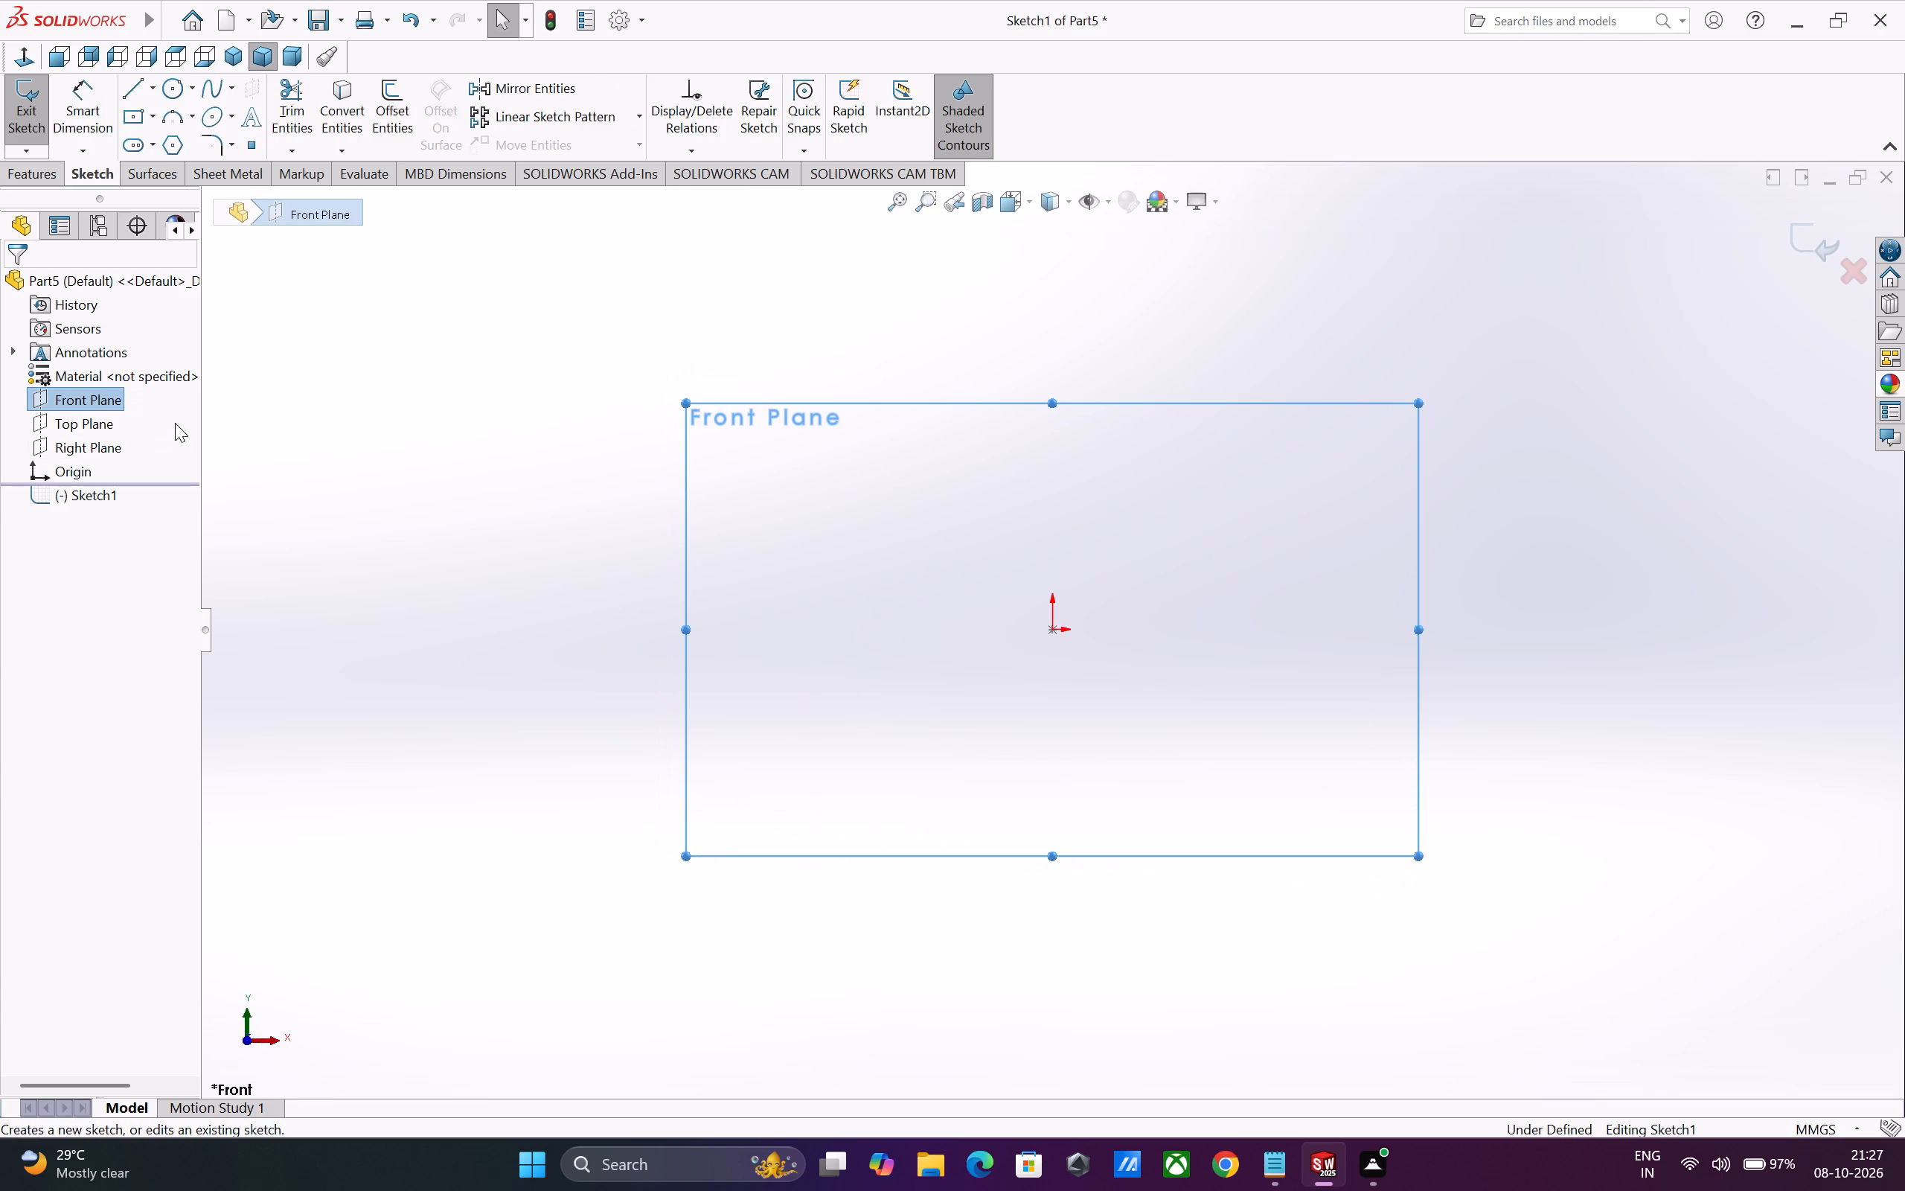
{"action": "left_click", "coordinate": [132, 88]}
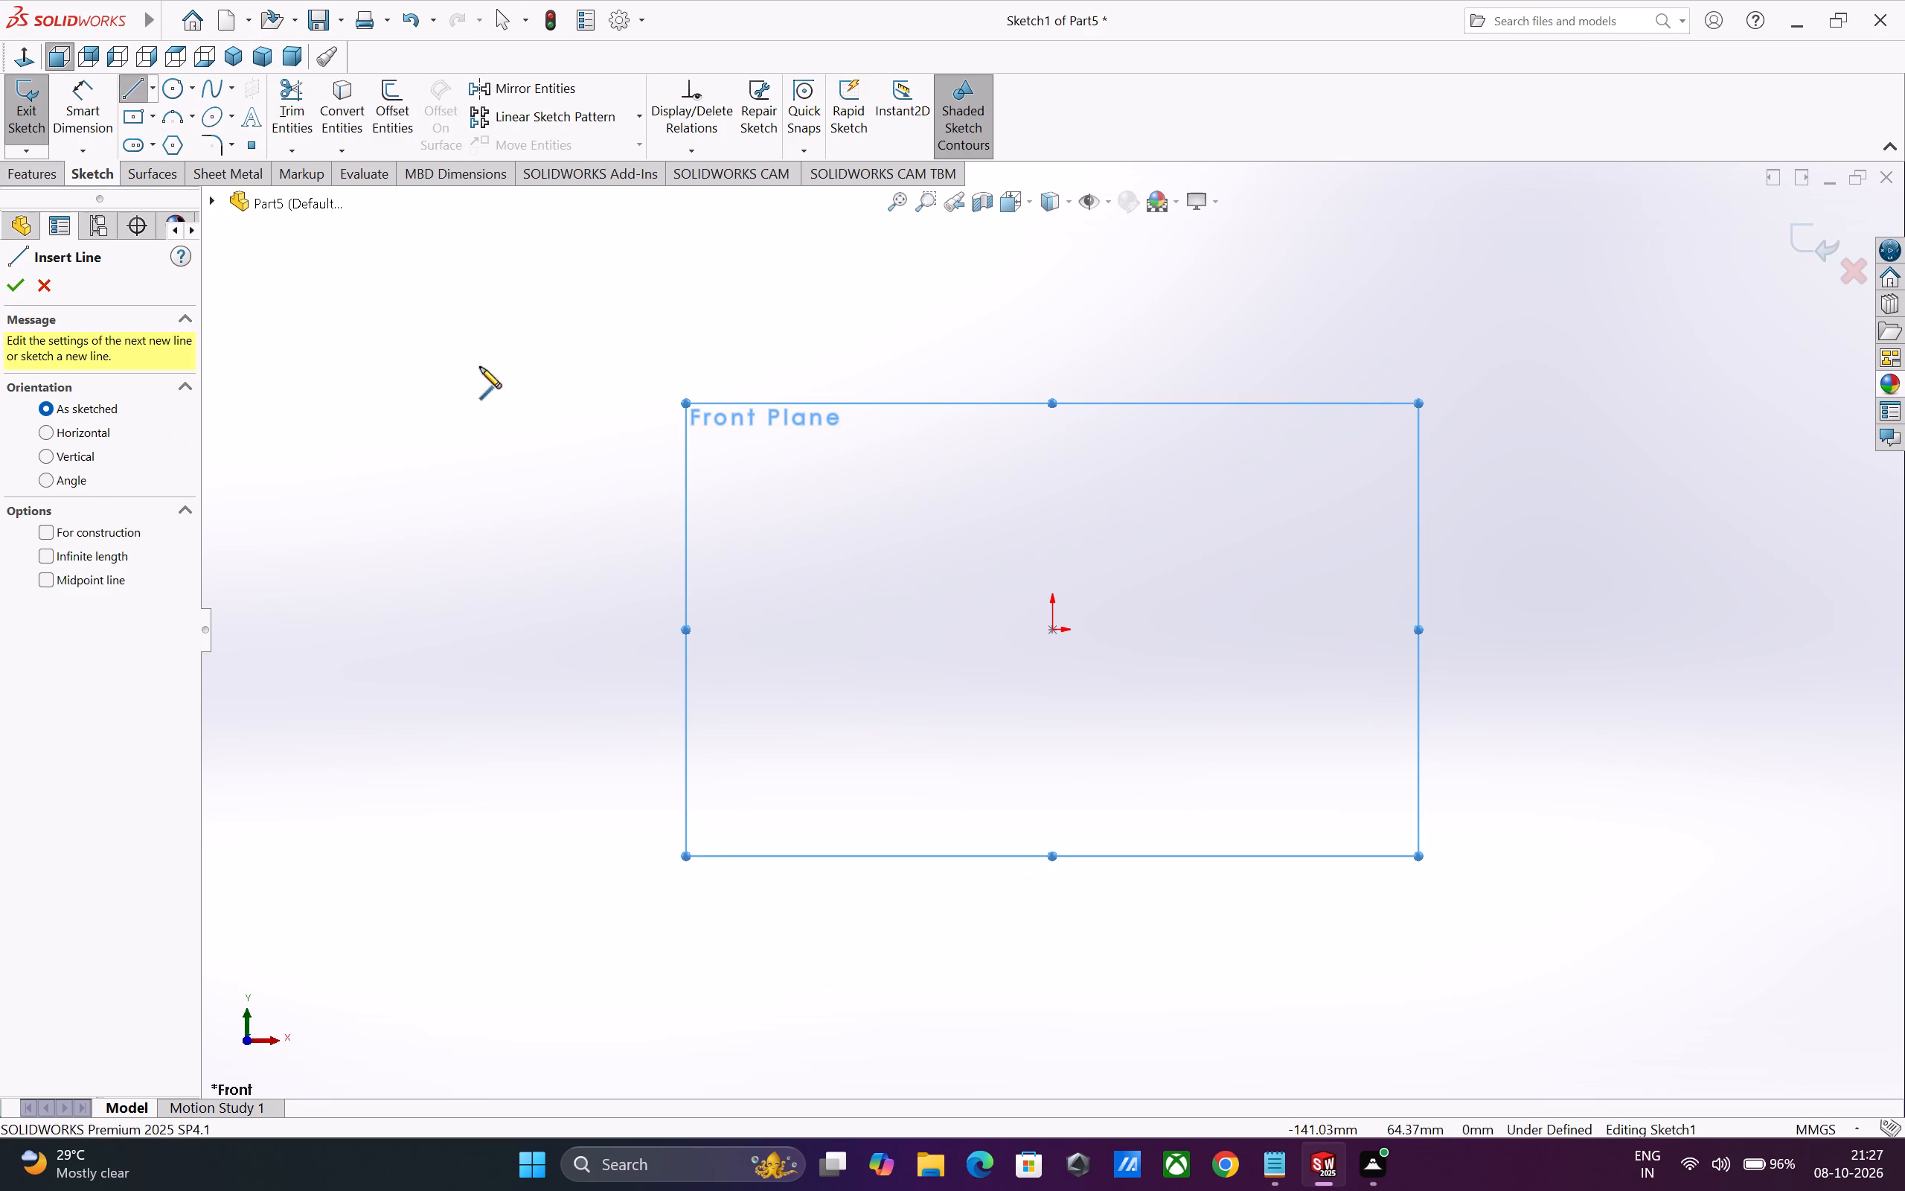
{"action": "left_click", "coordinate": [1051, 630]}
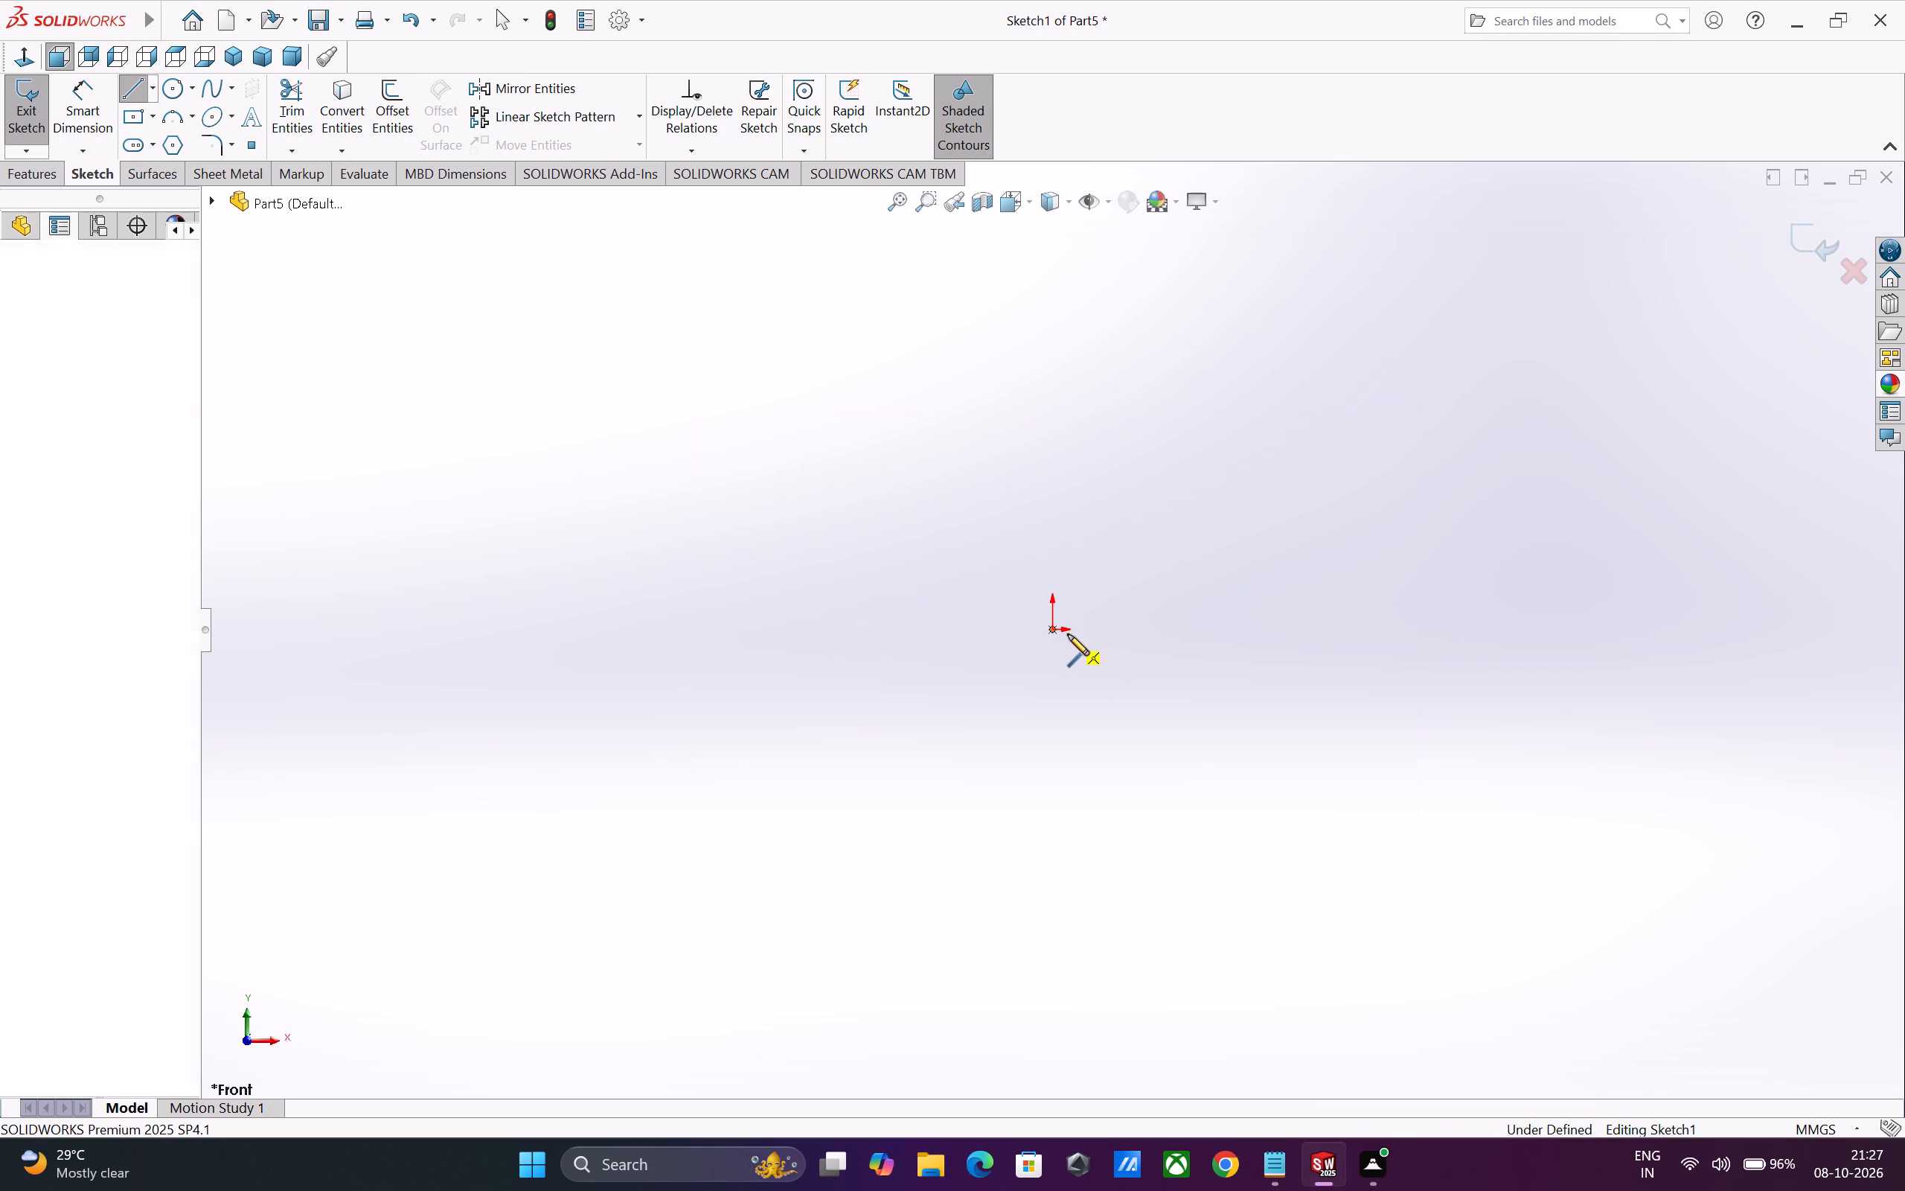
{"action": "left_click", "coordinate": [1184, 626]}
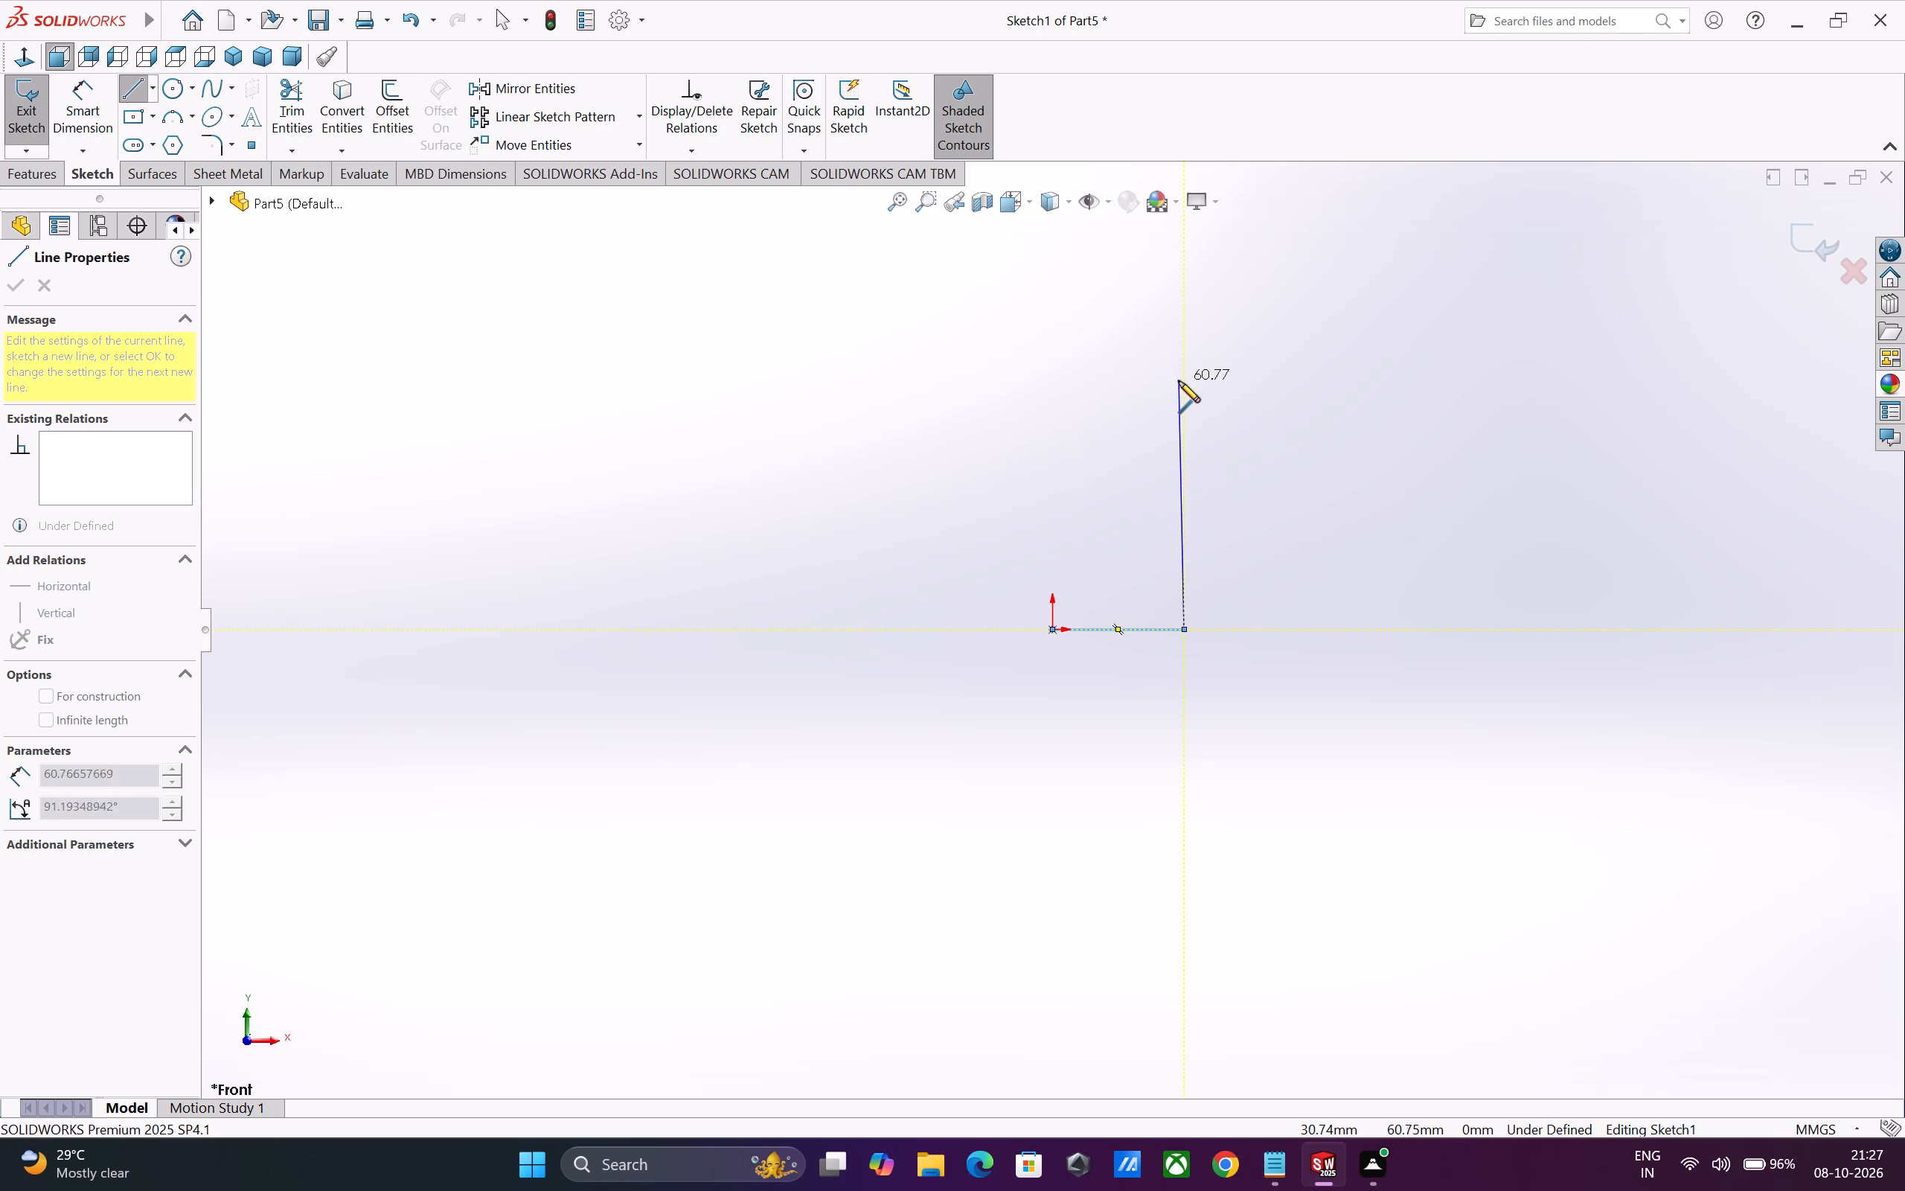
{"action": "left_click", "coordinate": [1182, 380]}
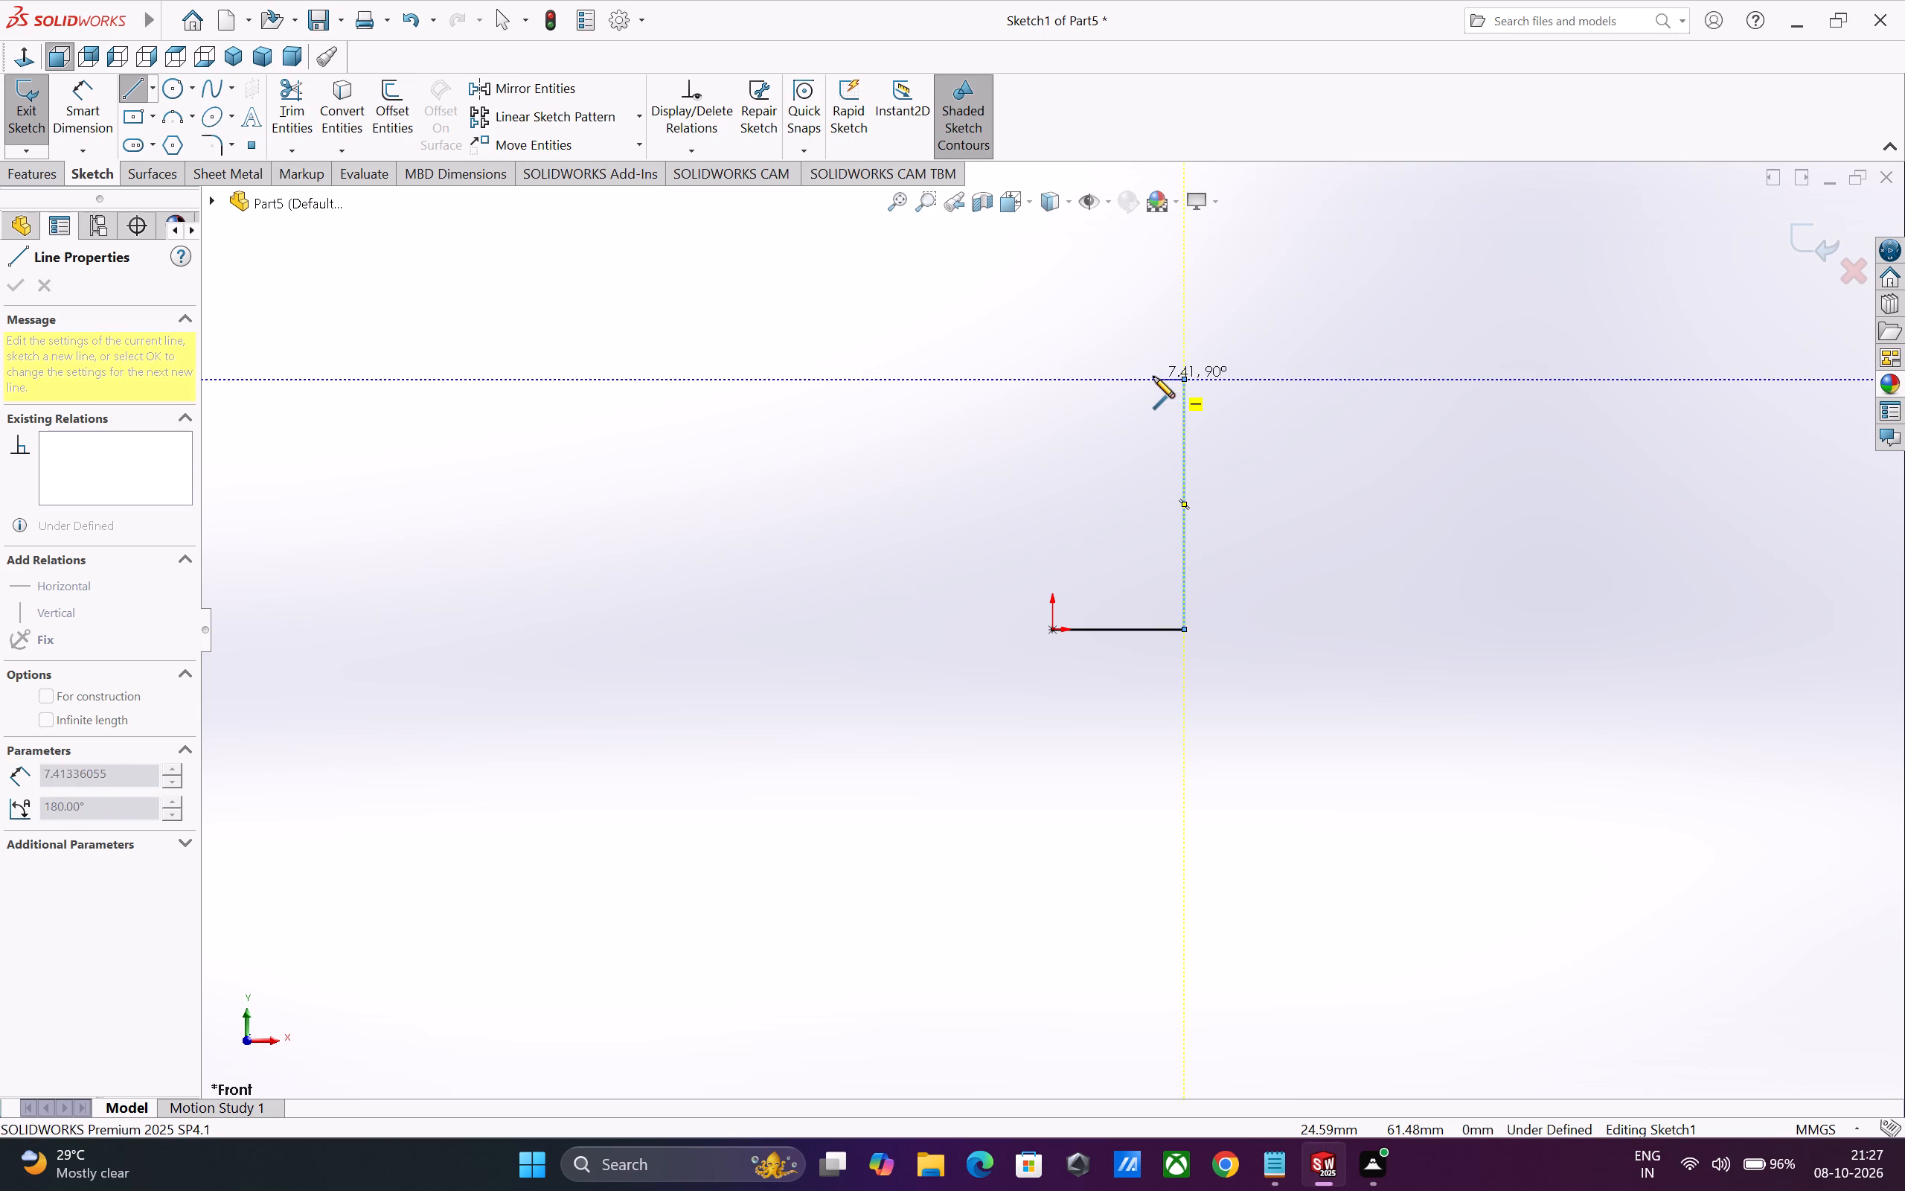
{"action": "left_click", "coordinate": [1153, 377]}
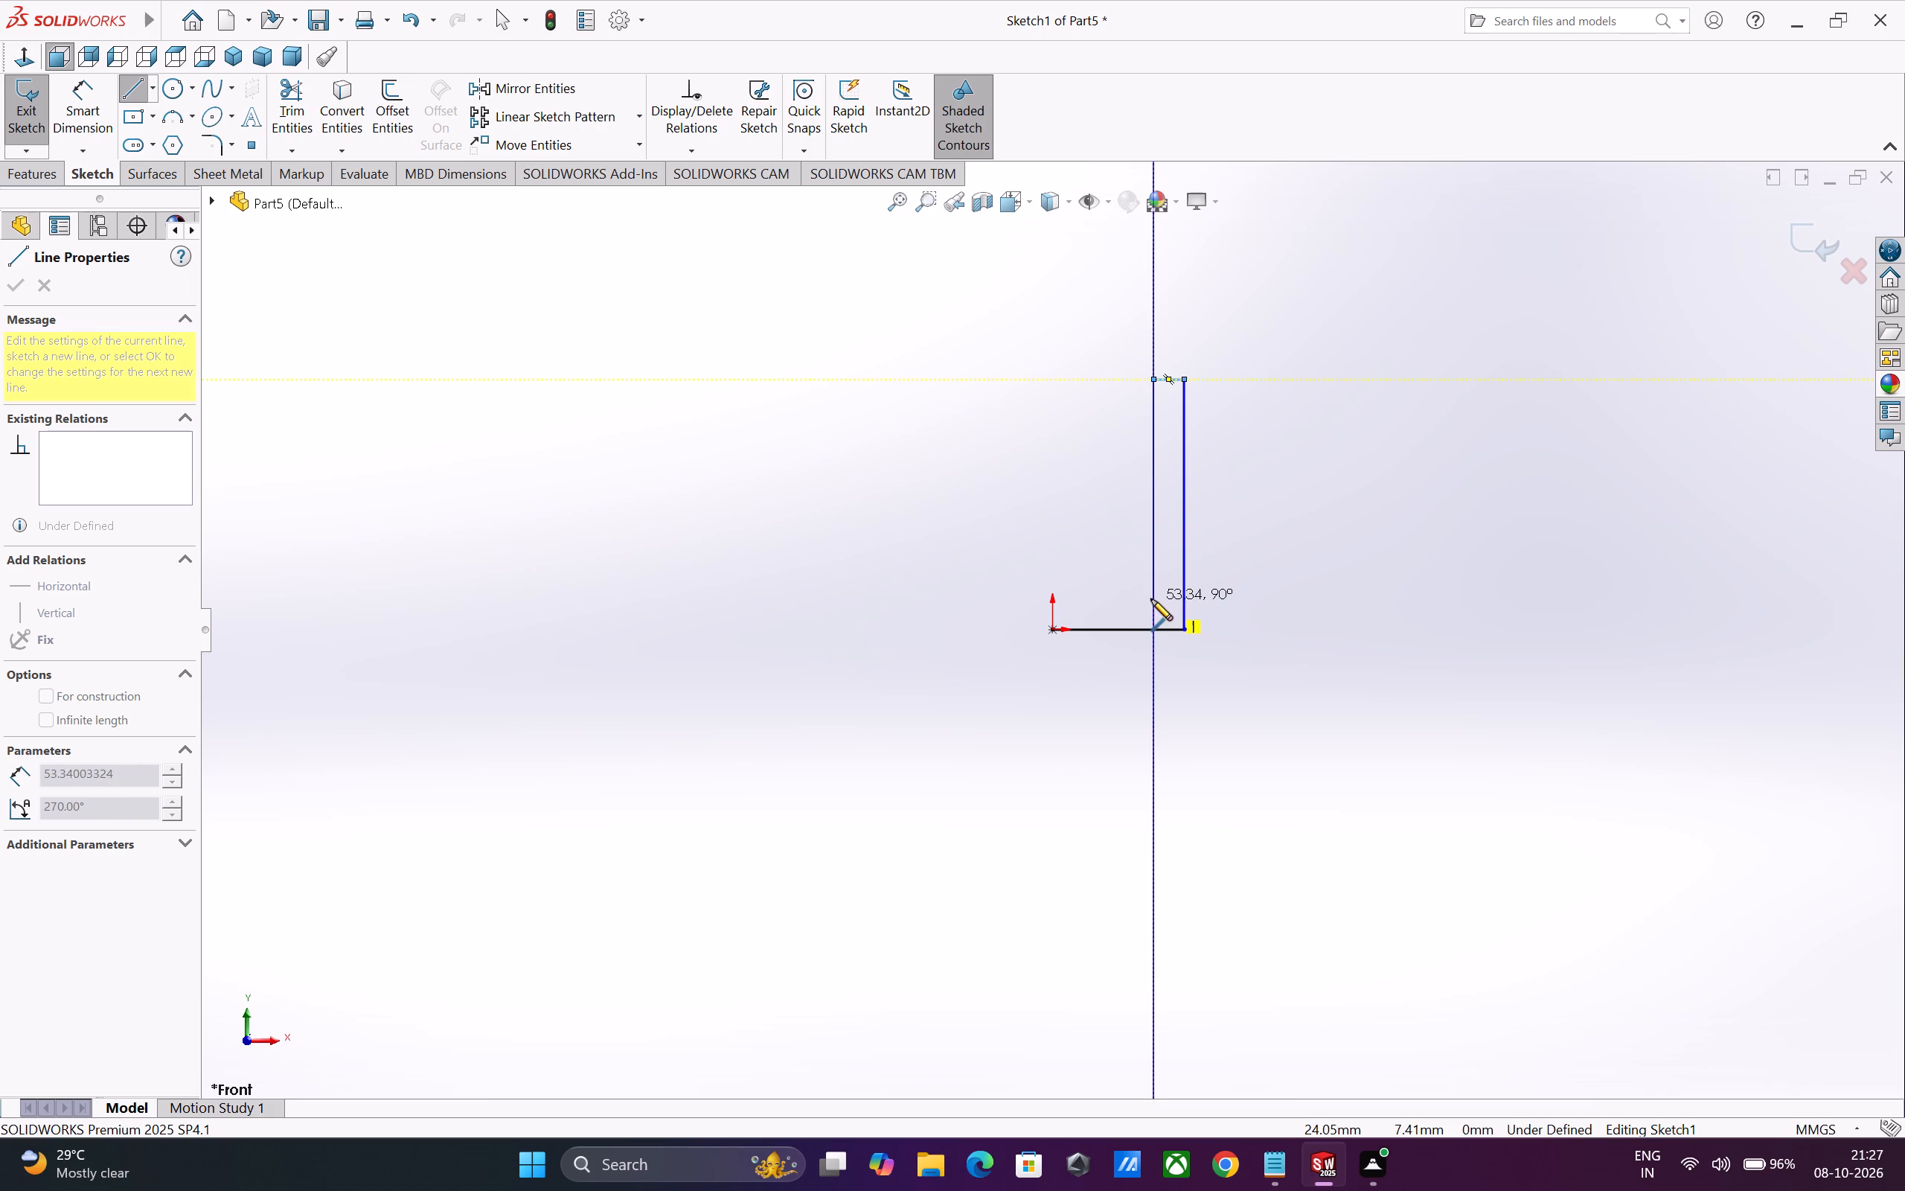
{"action": "left_click", "coordinate": [1154, 598]}
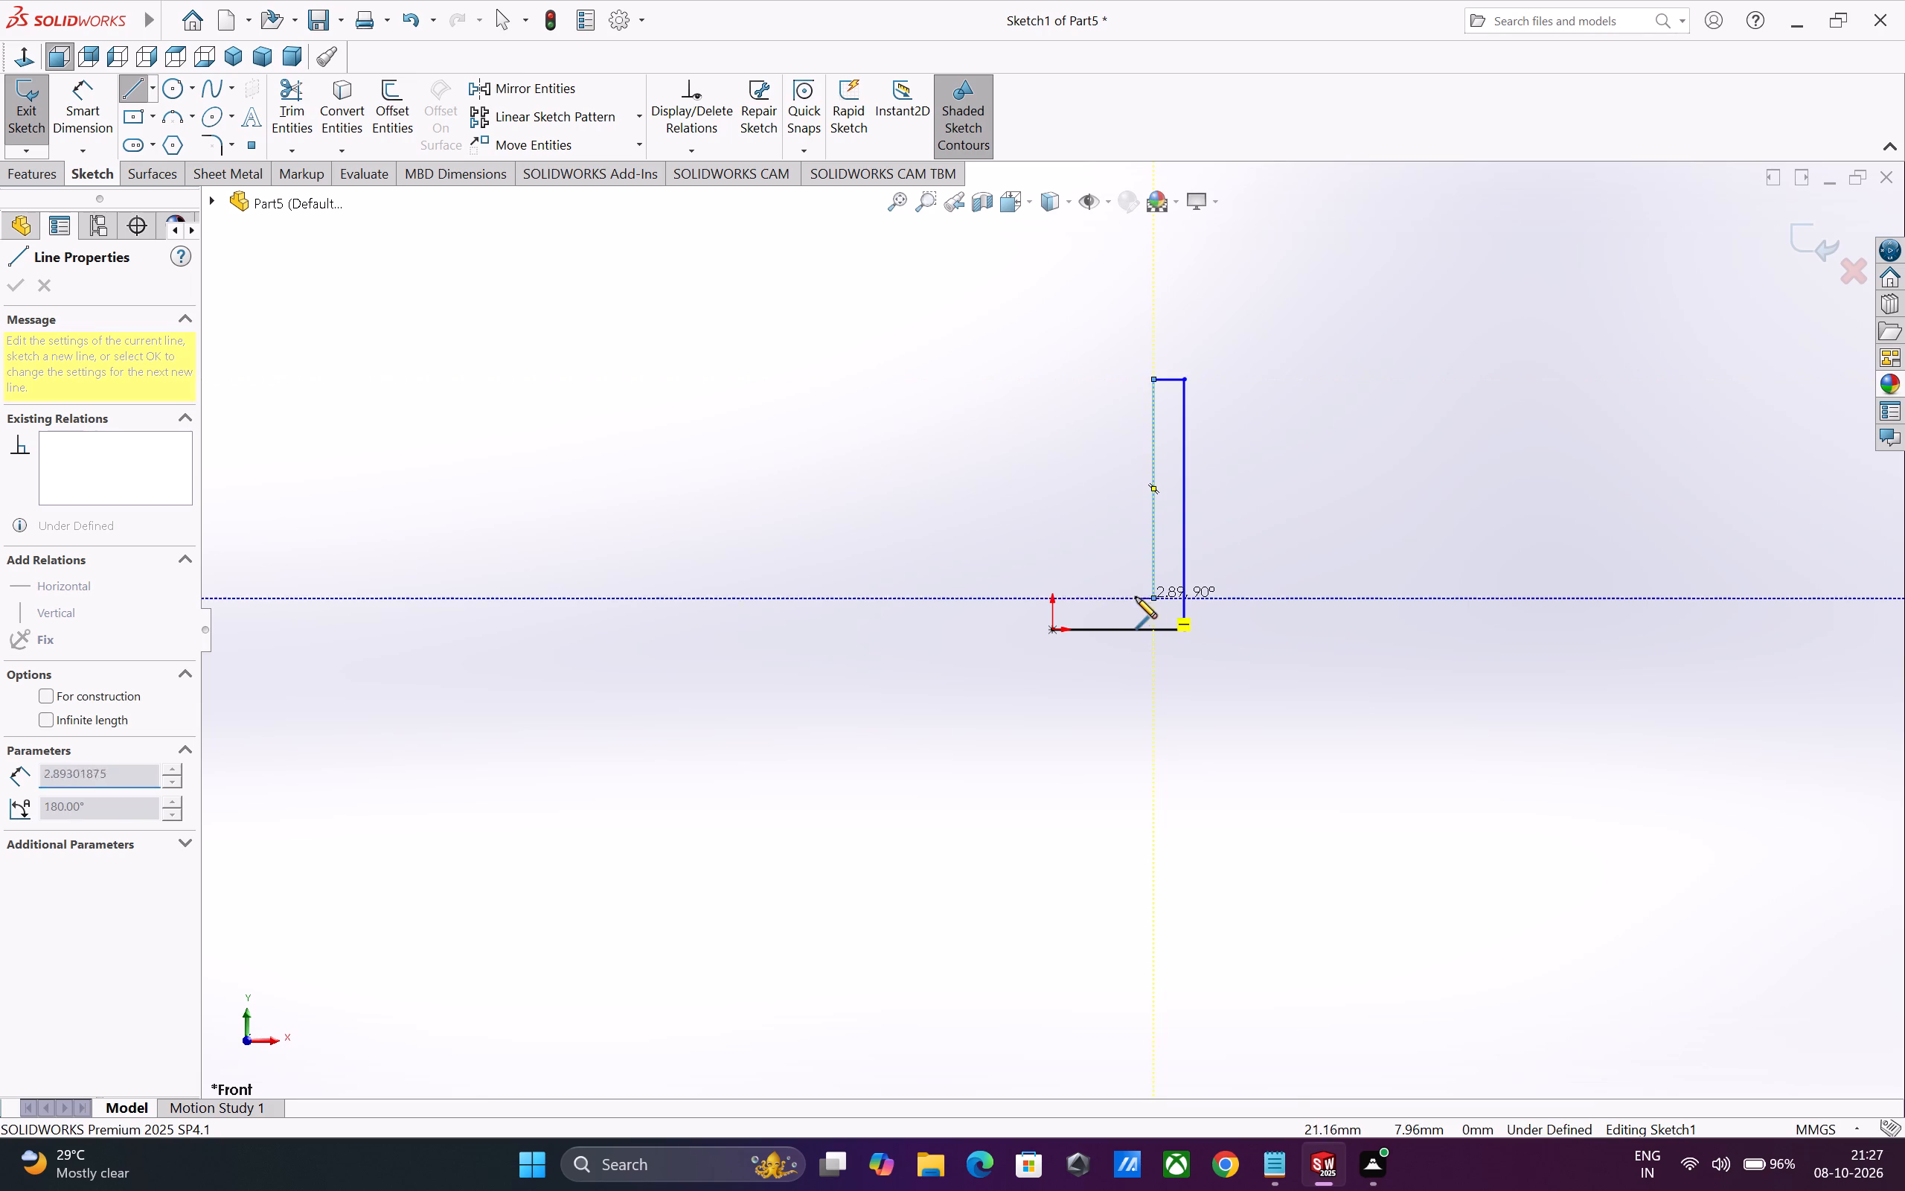
{"action": "left_click", "coordinate": [1054, 596]}
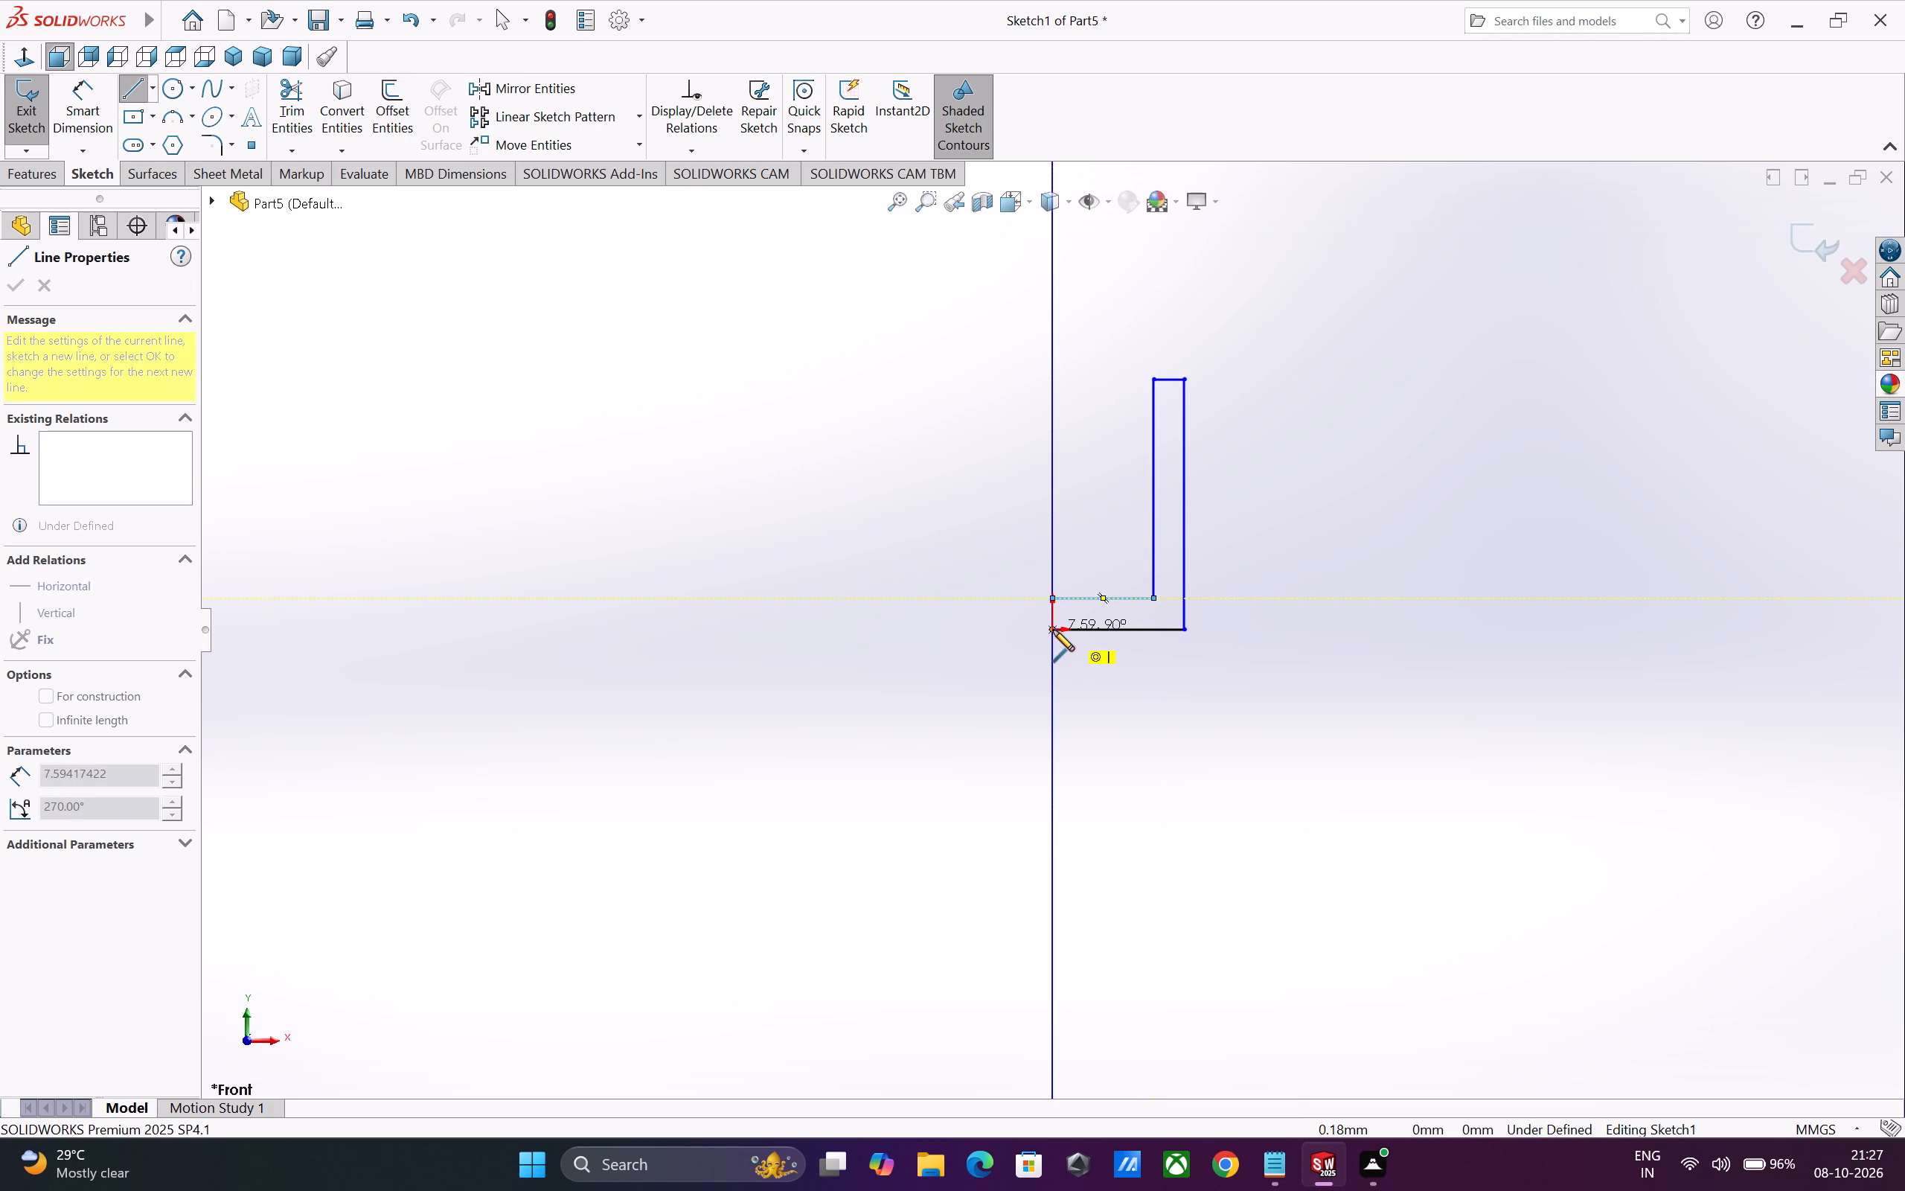
{"action": "left_click", "coordinate": [1052, 630]}
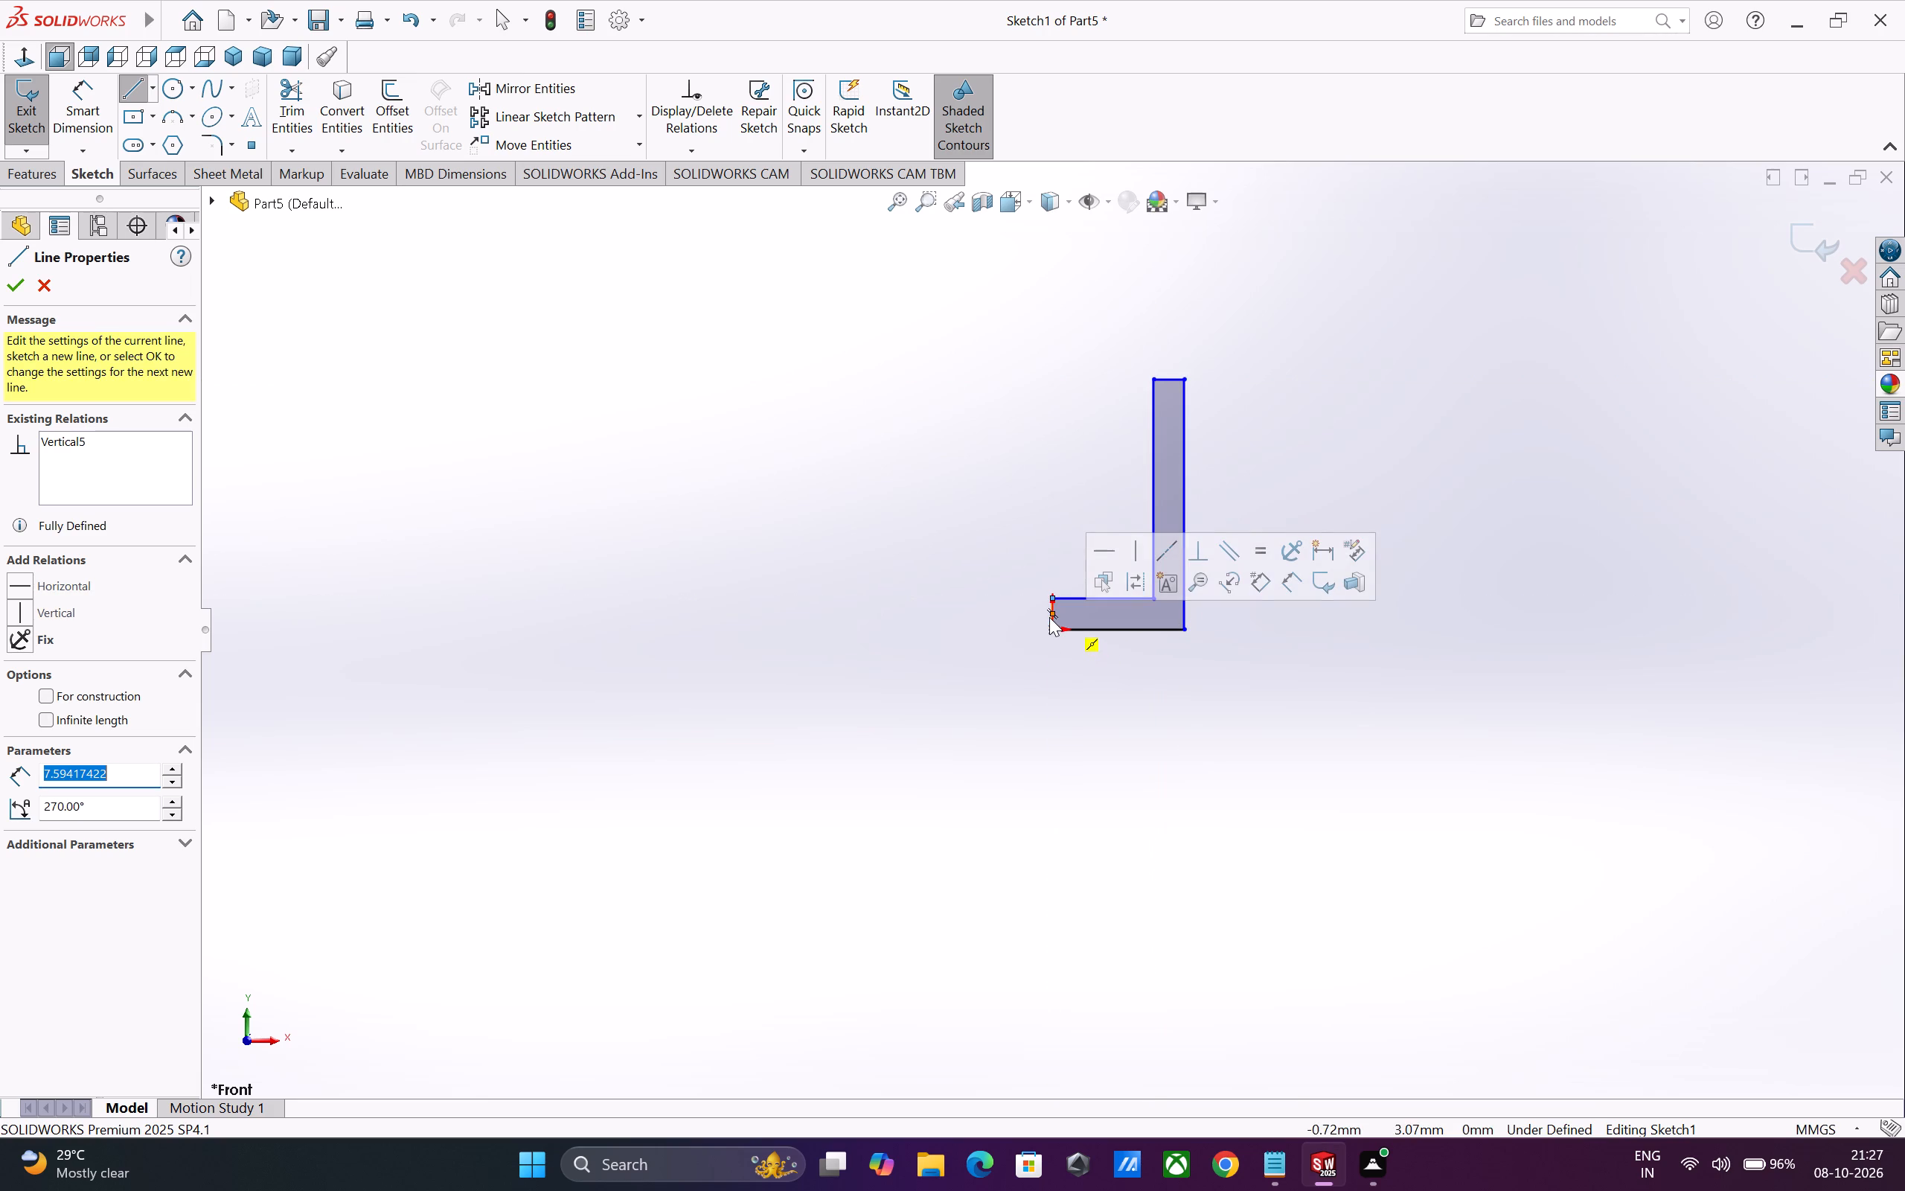
{"action": "key", "text": "Escape"}
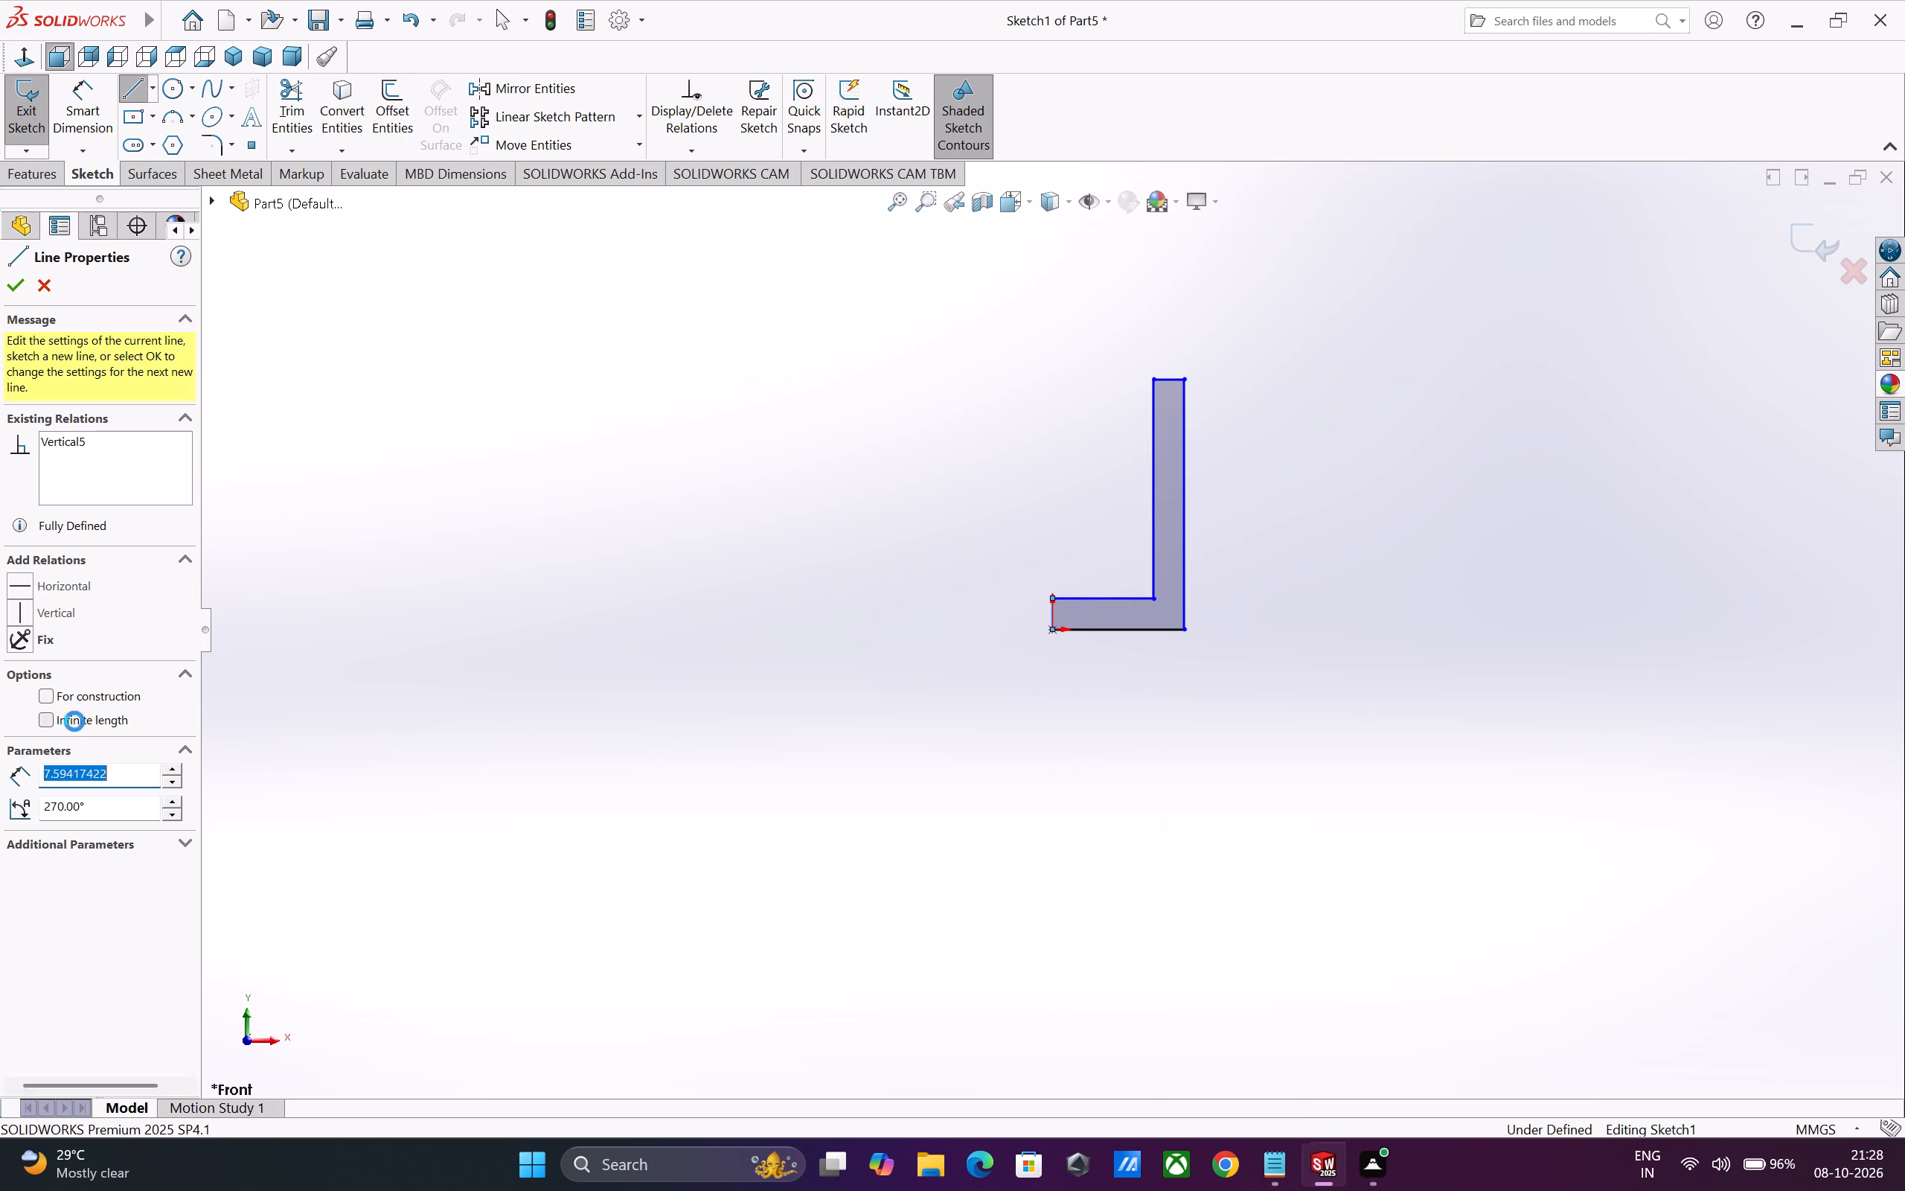
Dimension the L-profile's bottom edge to 32 mm and its tall outer edge to 60 mm.
{"action": "left_click_drag", "start_coordinate": [71, 121], "coordinate": [89, 135]}
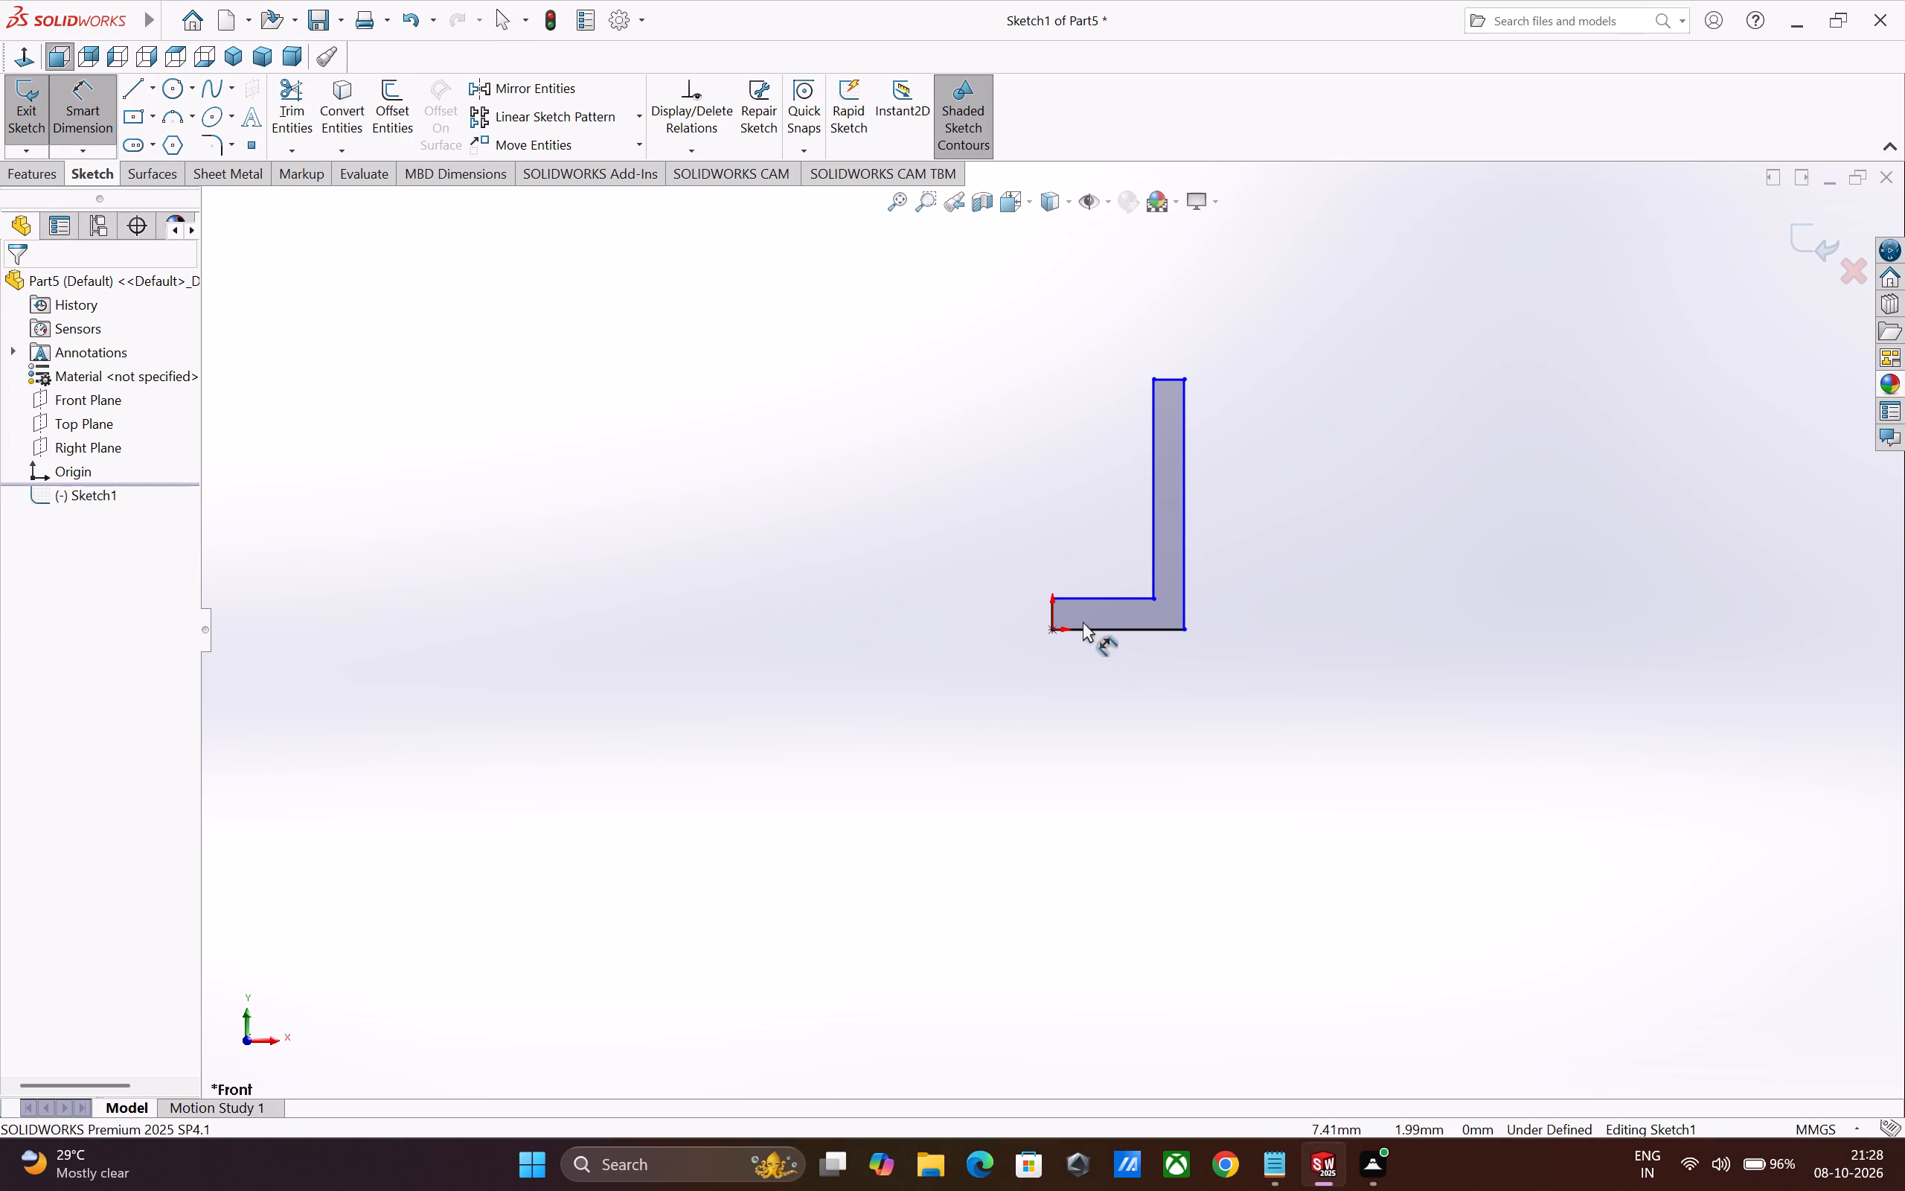
{"action": "left_click", "coordinate": [1093, 630]}
{"action": "left_click", "coordinate": [1115, 687]}
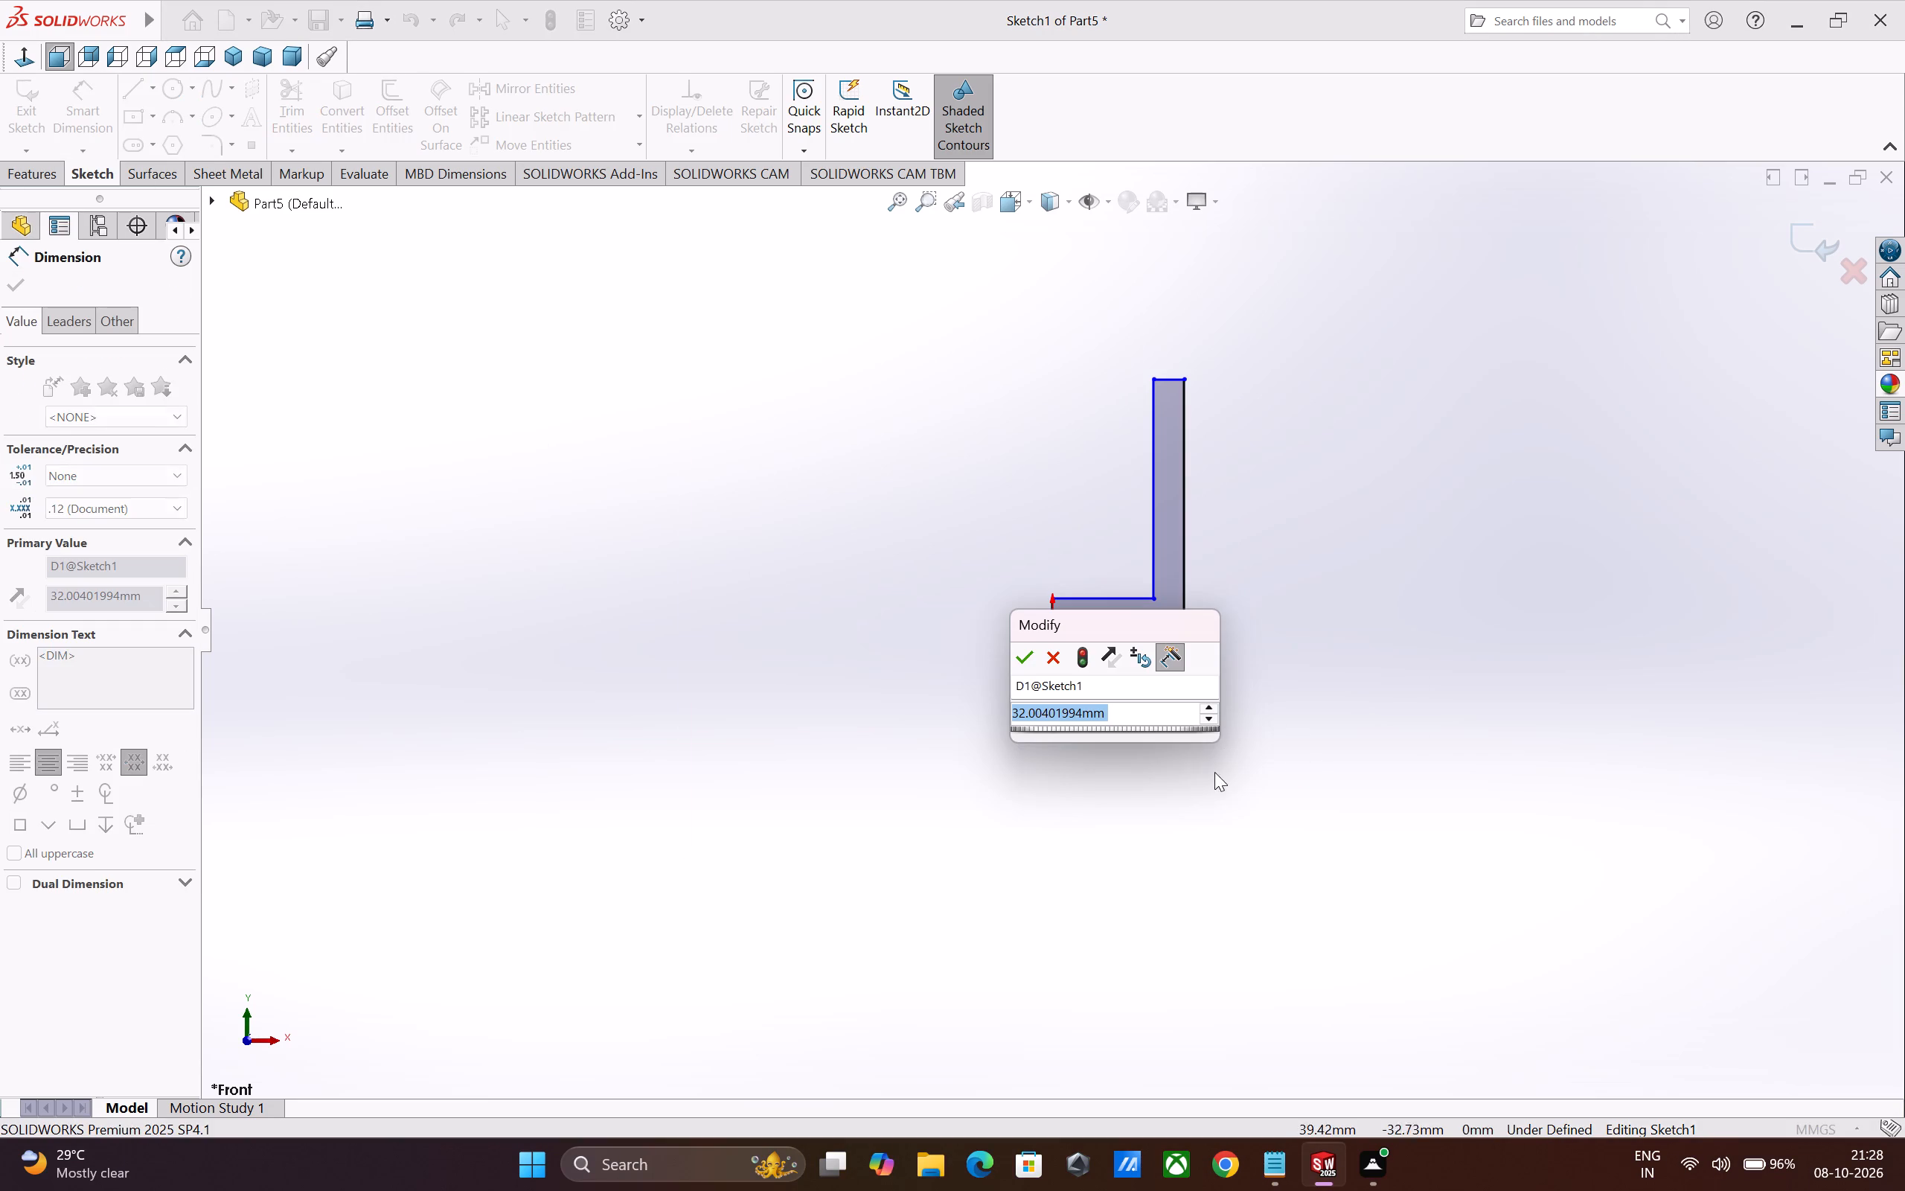
{"action": "type", "text": "32"}
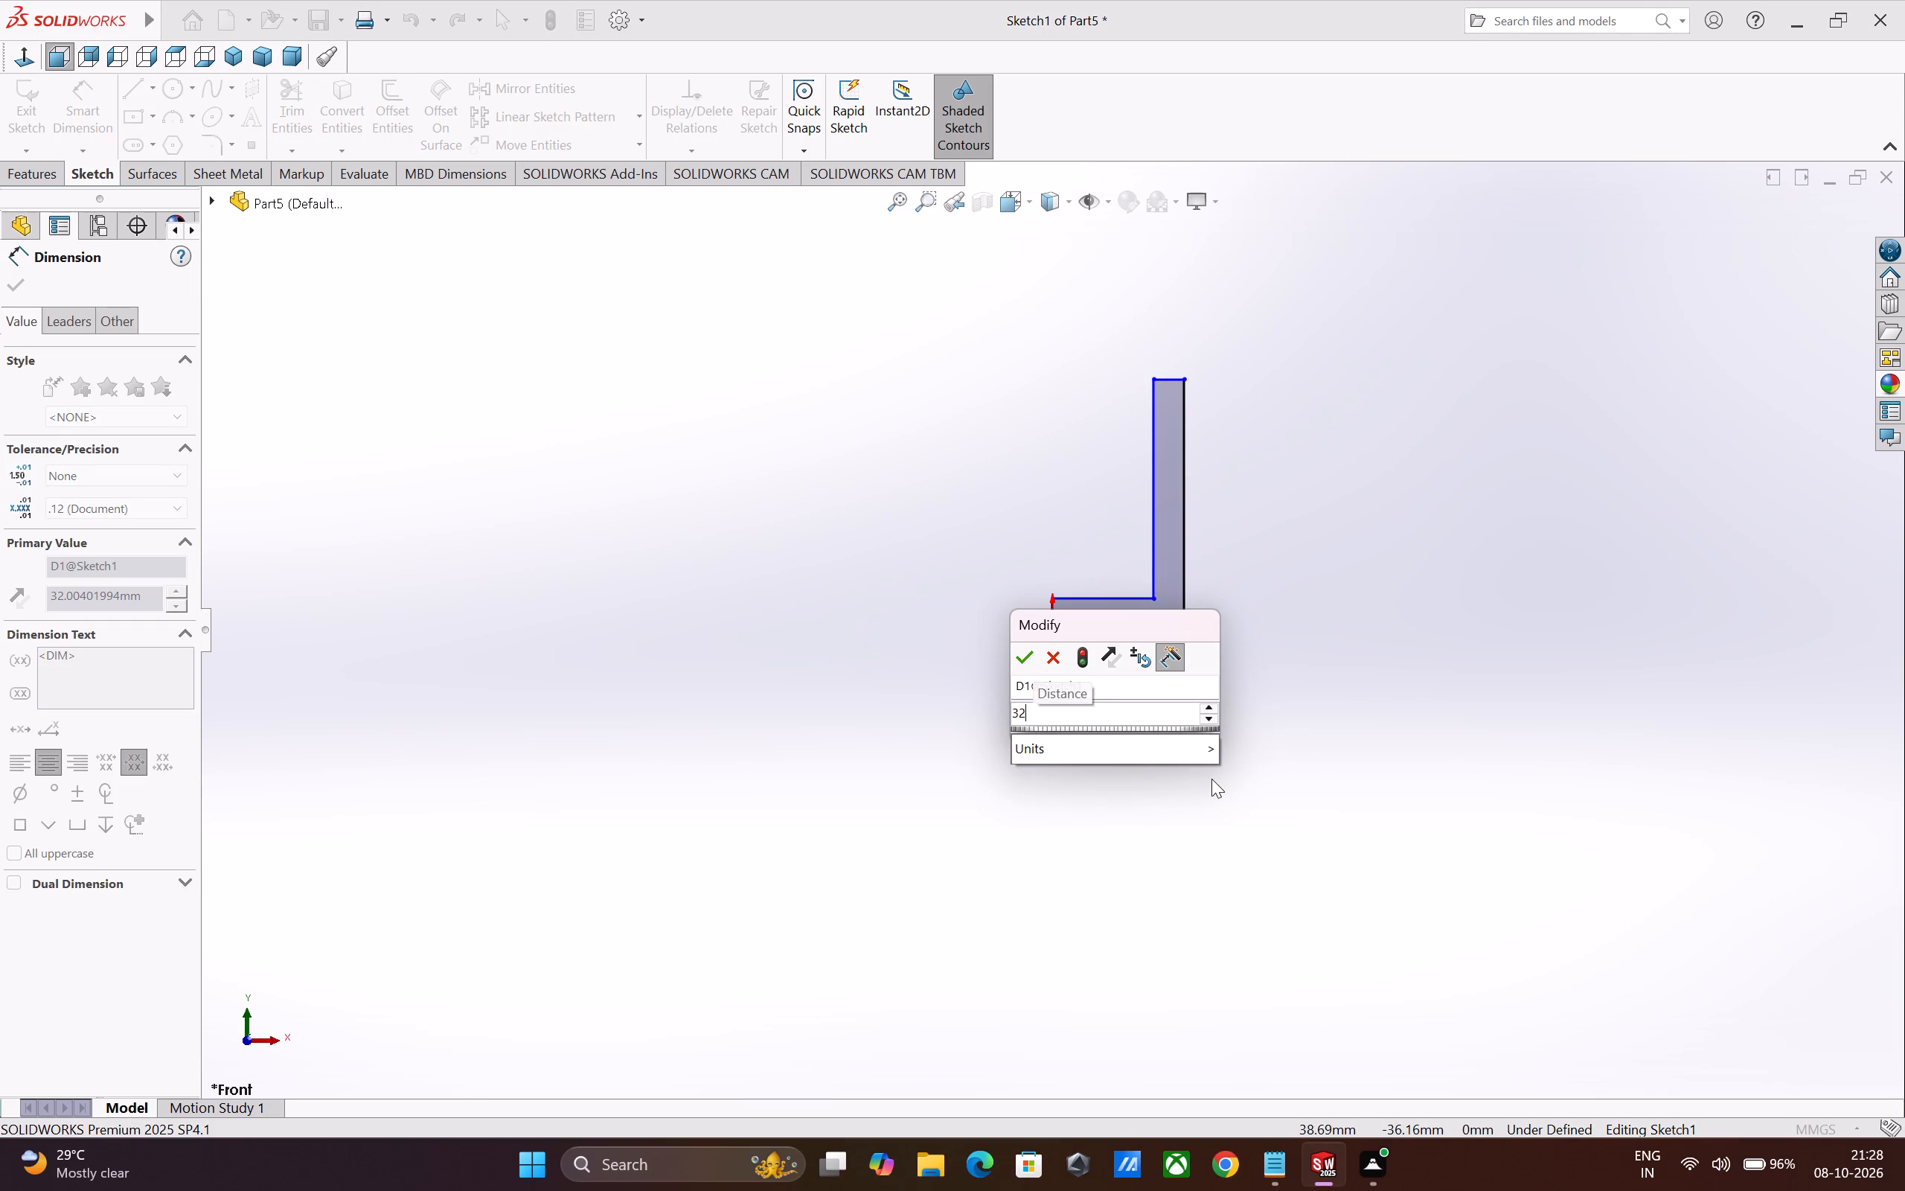
{"action": "key", "text": "Return"}
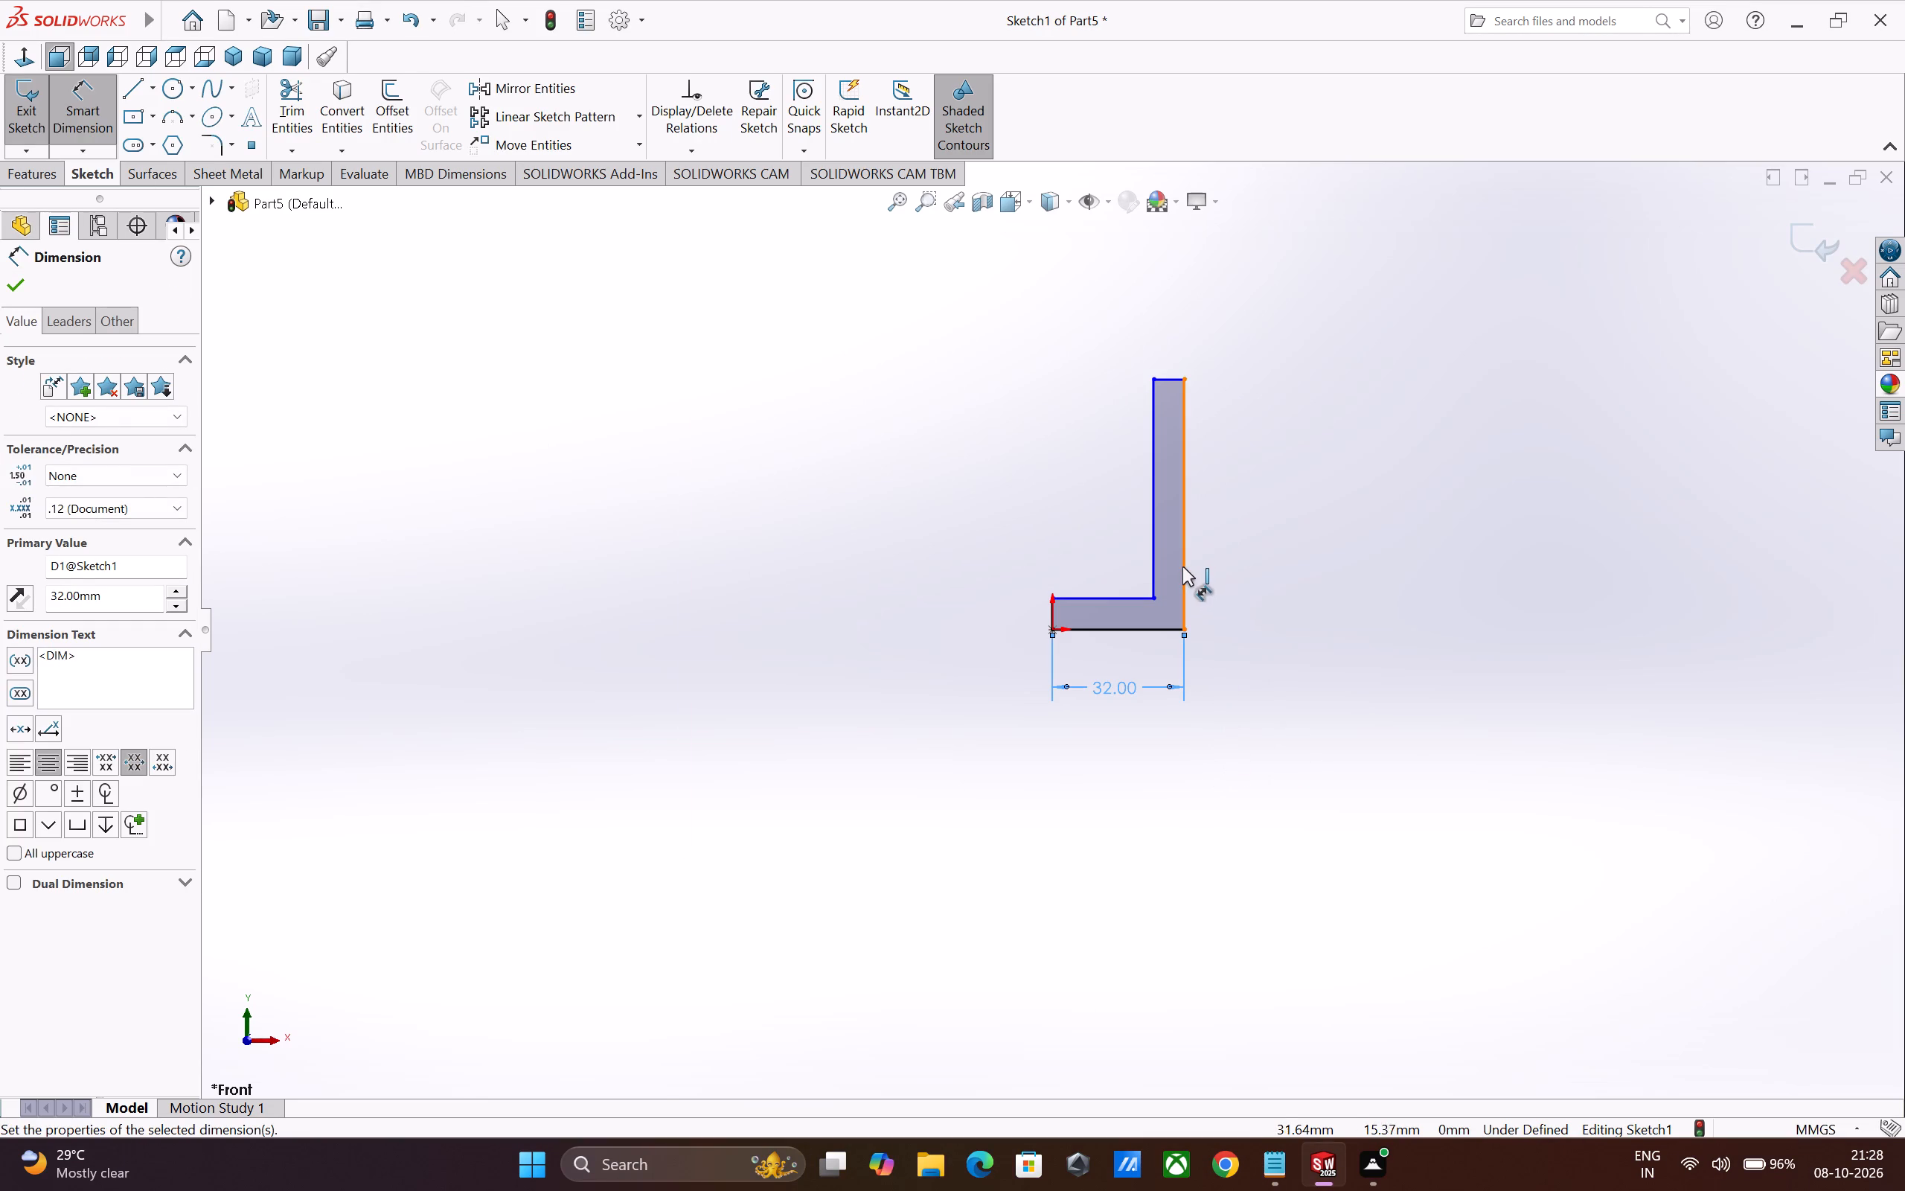
{"action": "left_click", "coordinate": [1182, 568]}
{"action": "left_click", "coordinate": [1230, 577]}
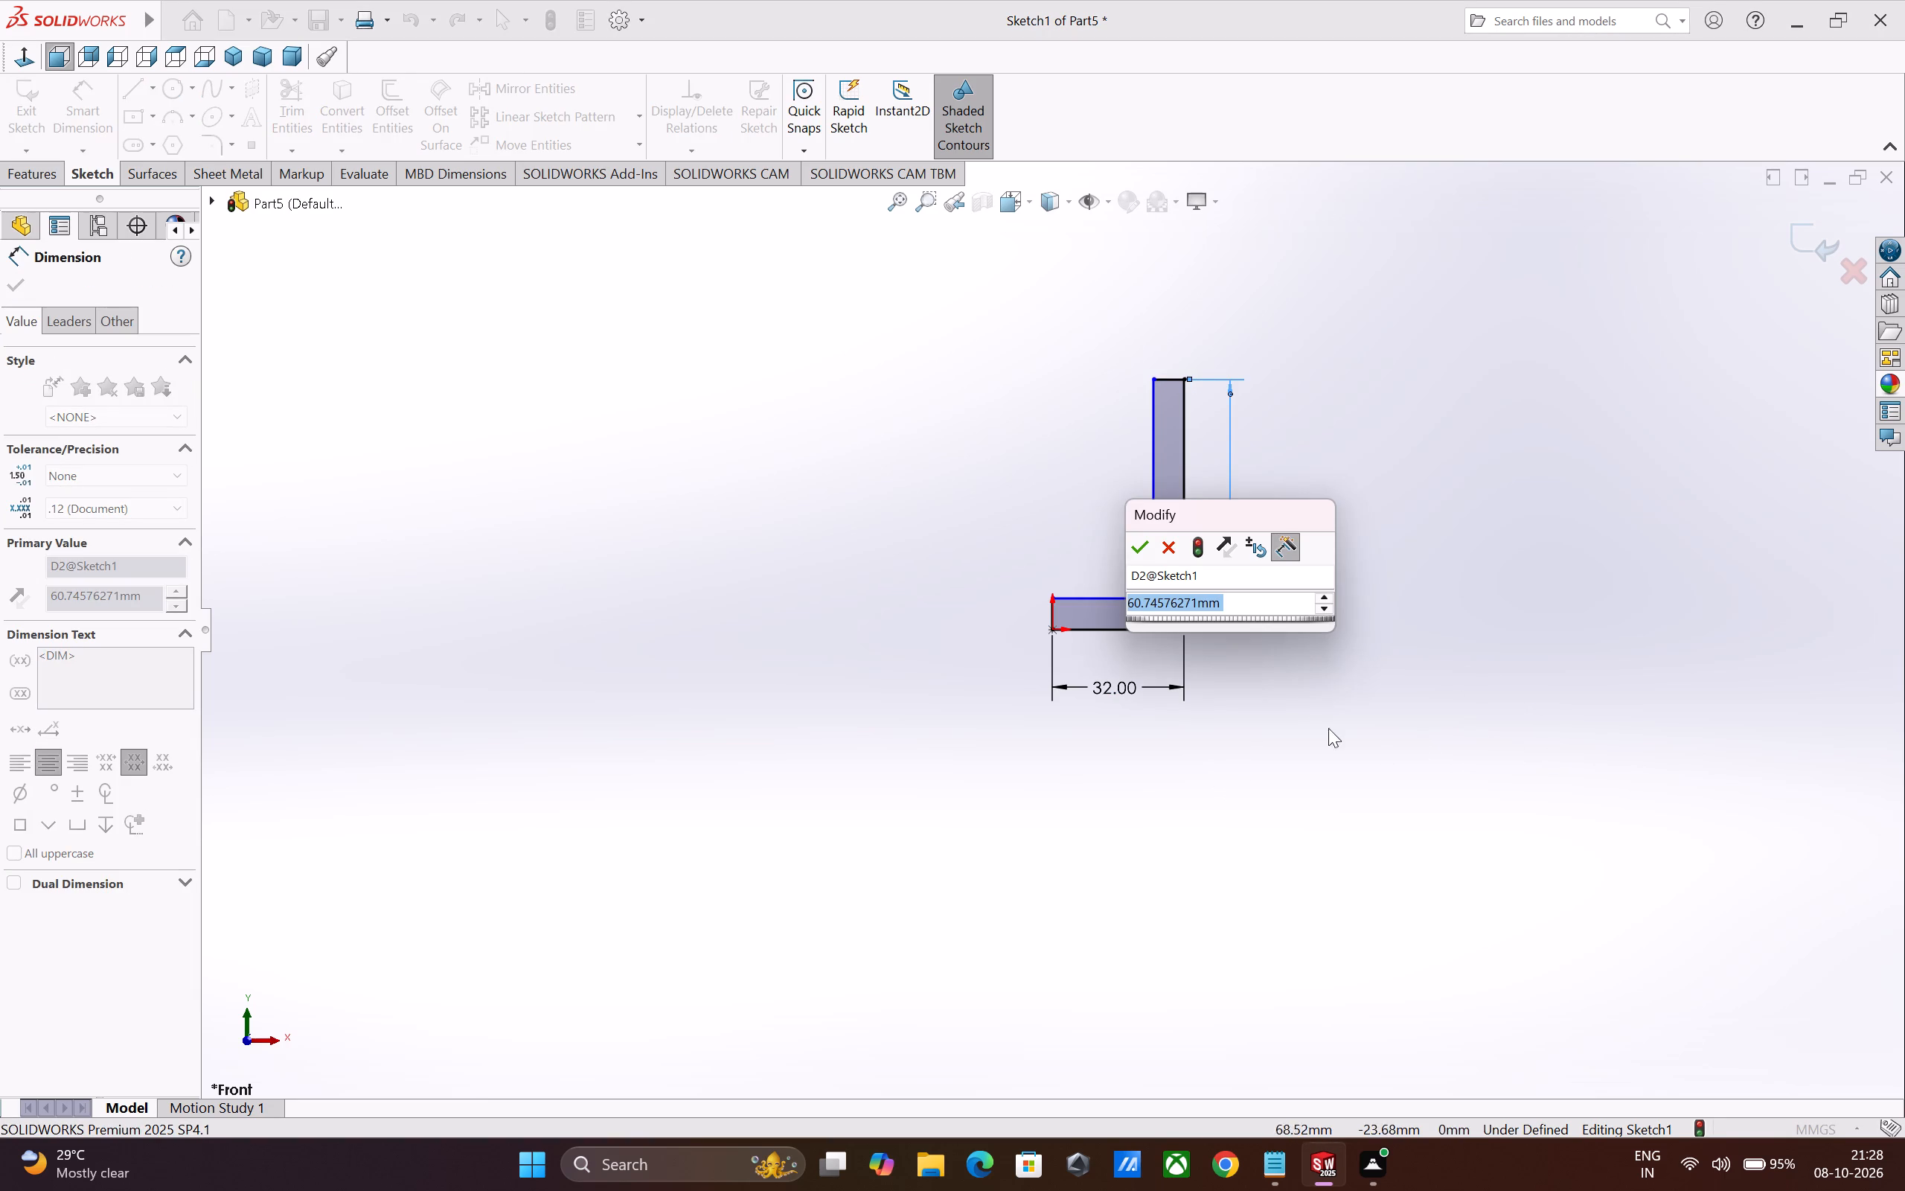
{"action": "type", "text": "60"}
{"action": "key", "text": "Return"}
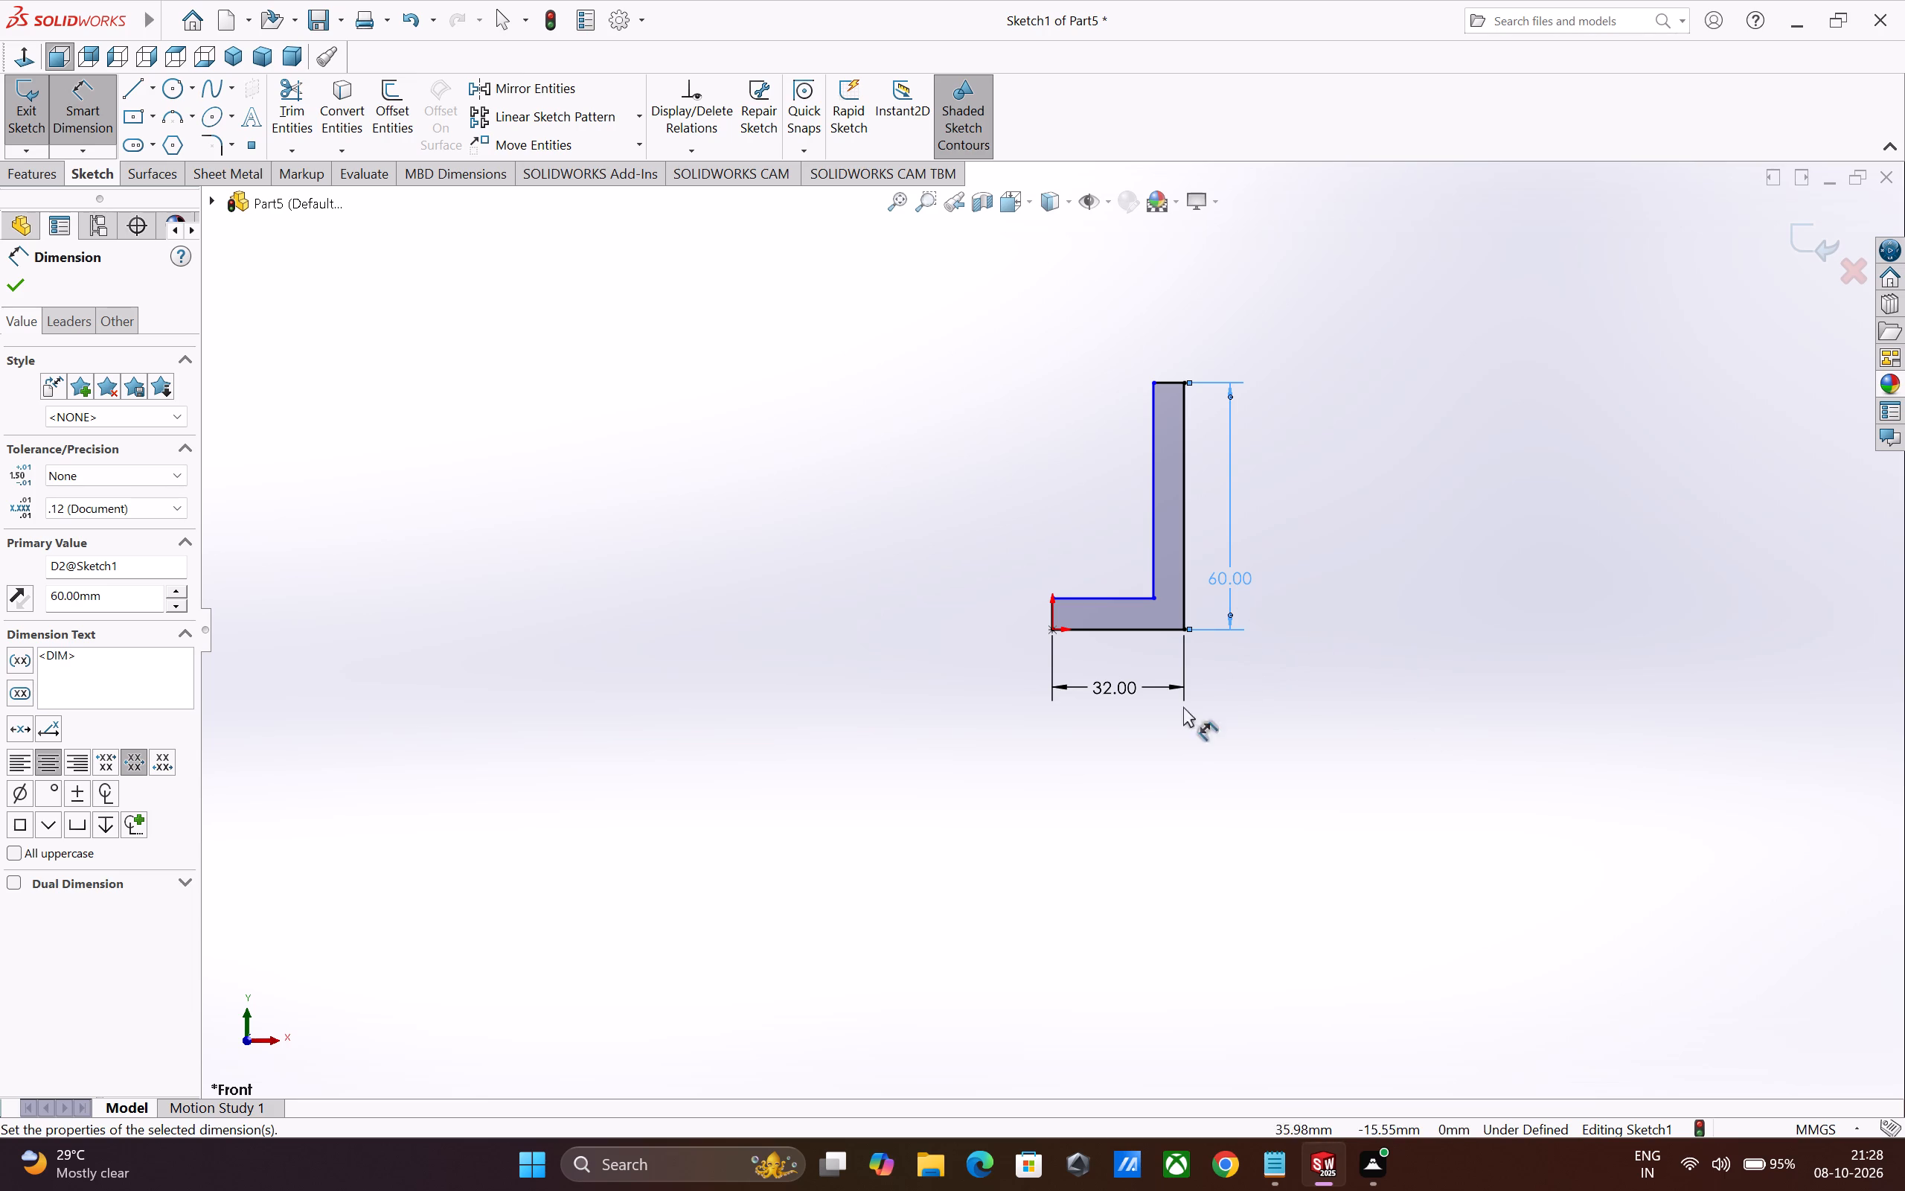
Dimension the thickness of the vertical leg and of the horizontal leg to 7 mm each.
{"action": "left_click", "coordinate": [1153, 553]}
{"action": "left_click", "coordinate": [1184, 554]}
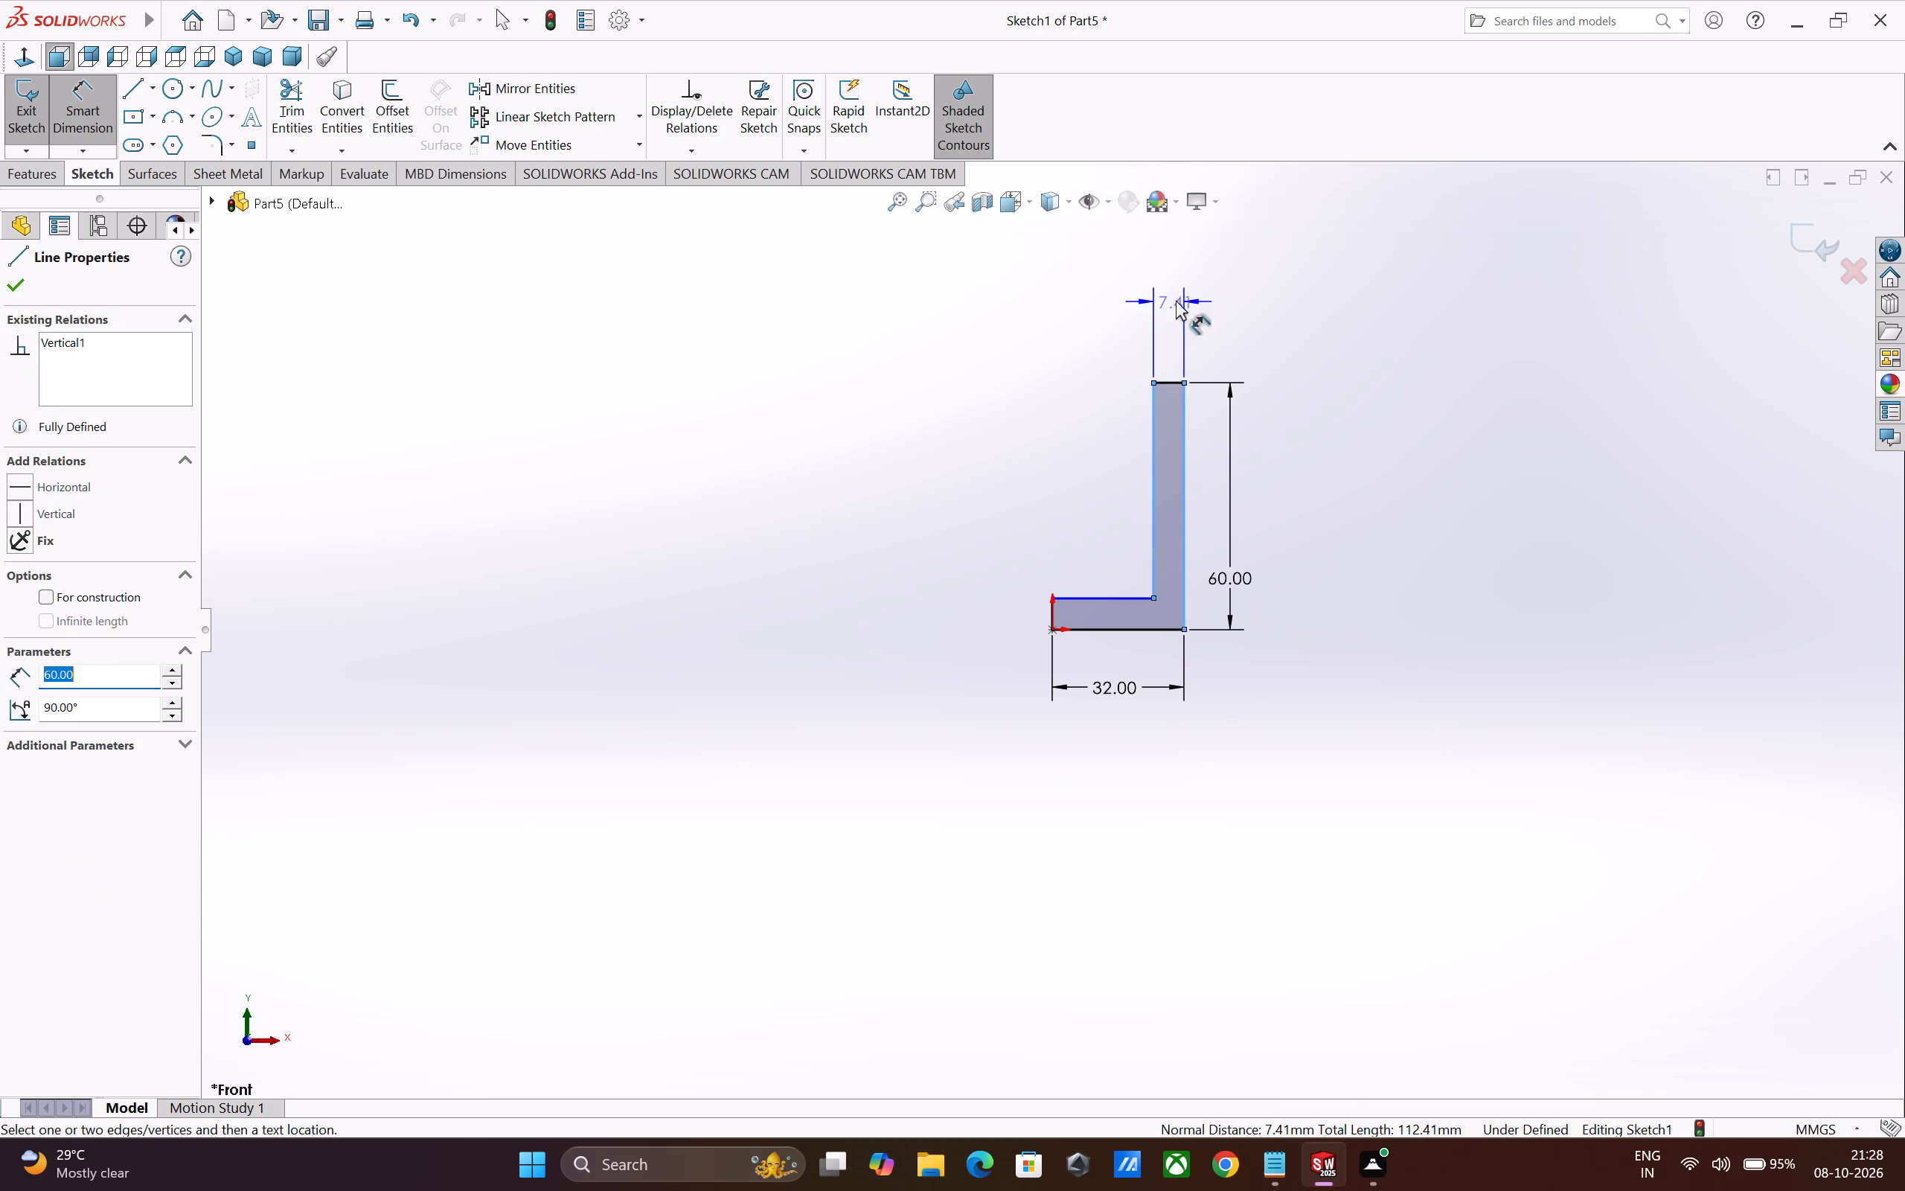
{"action": "left_click", "coordinate": [1231, 335]}
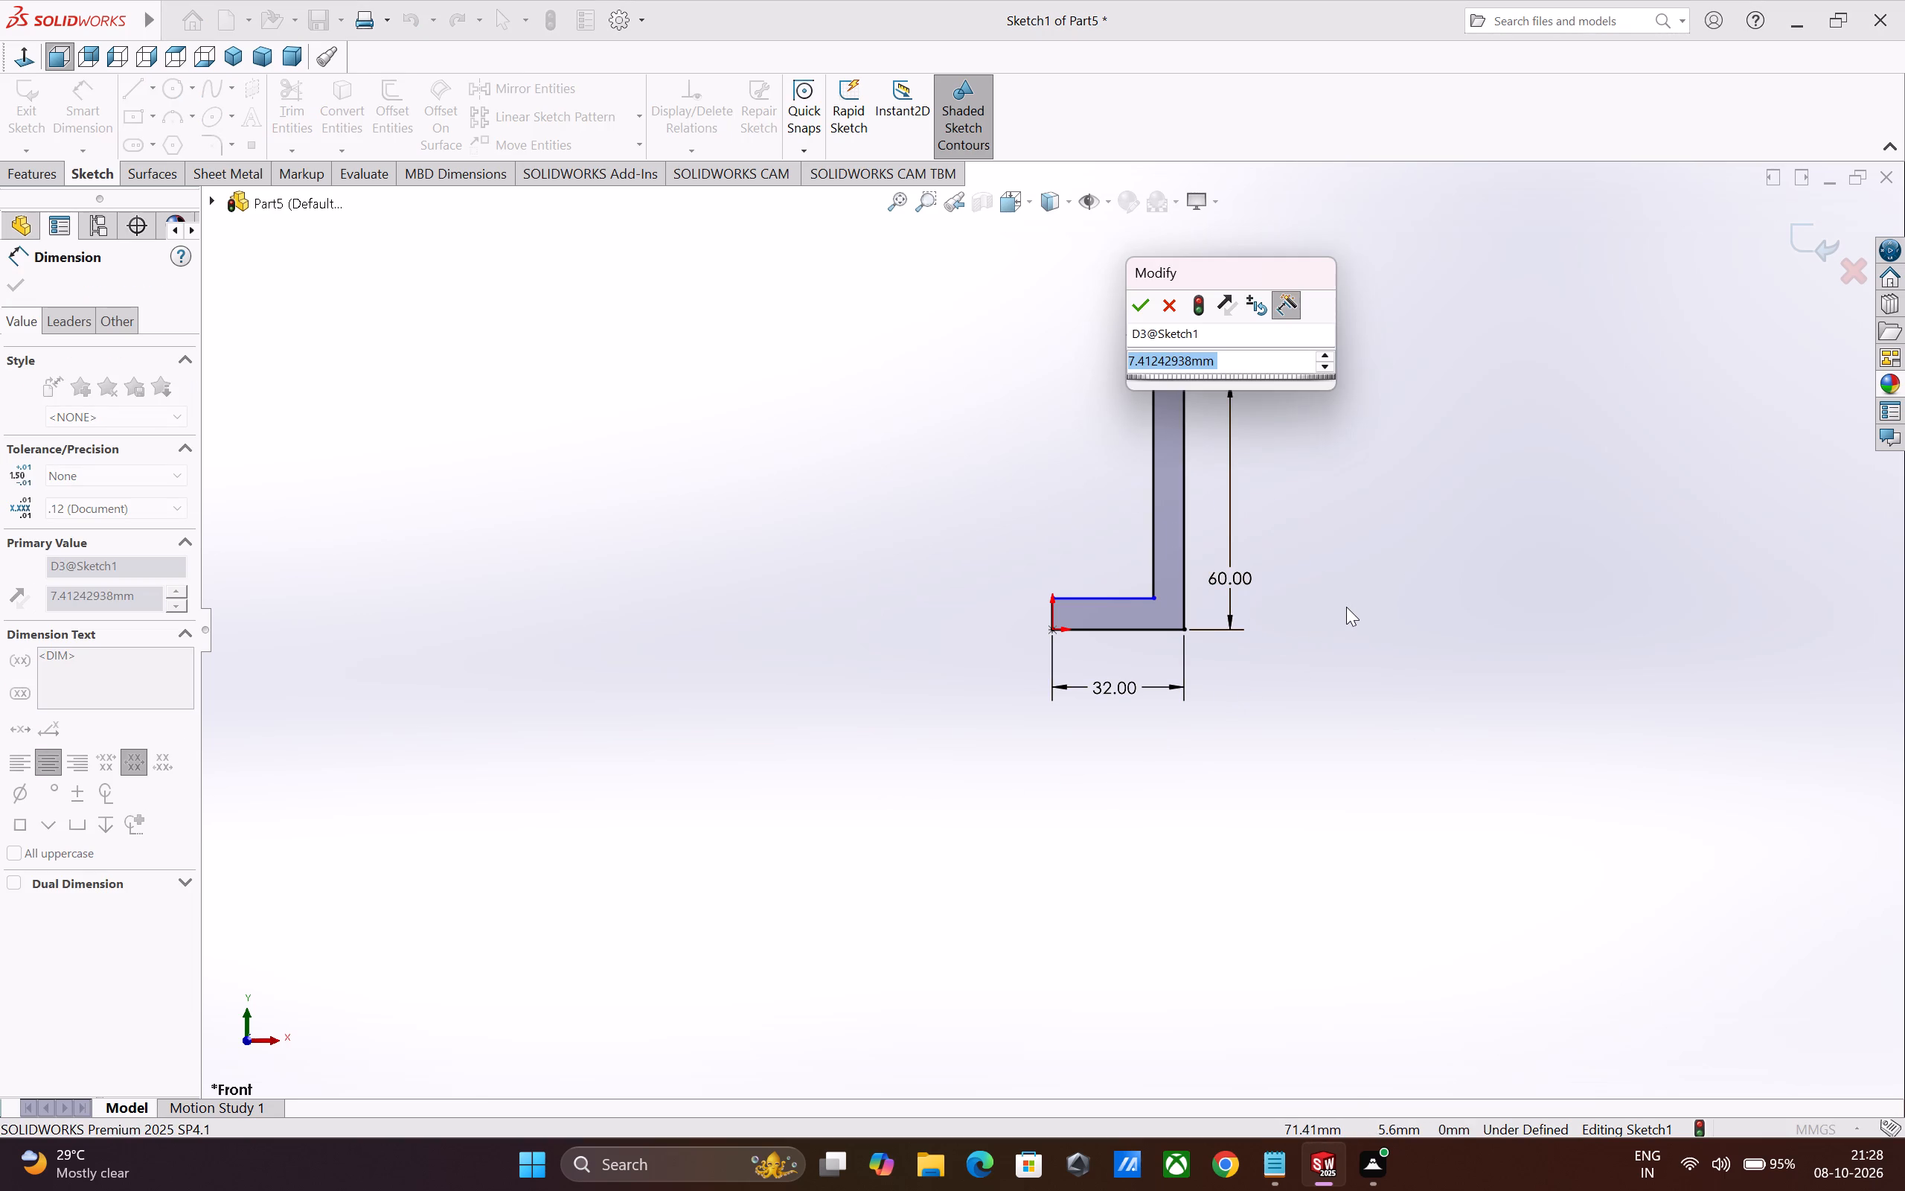
{"action": "key", "text": "7"}
{"action": "key", "text": "Return"}
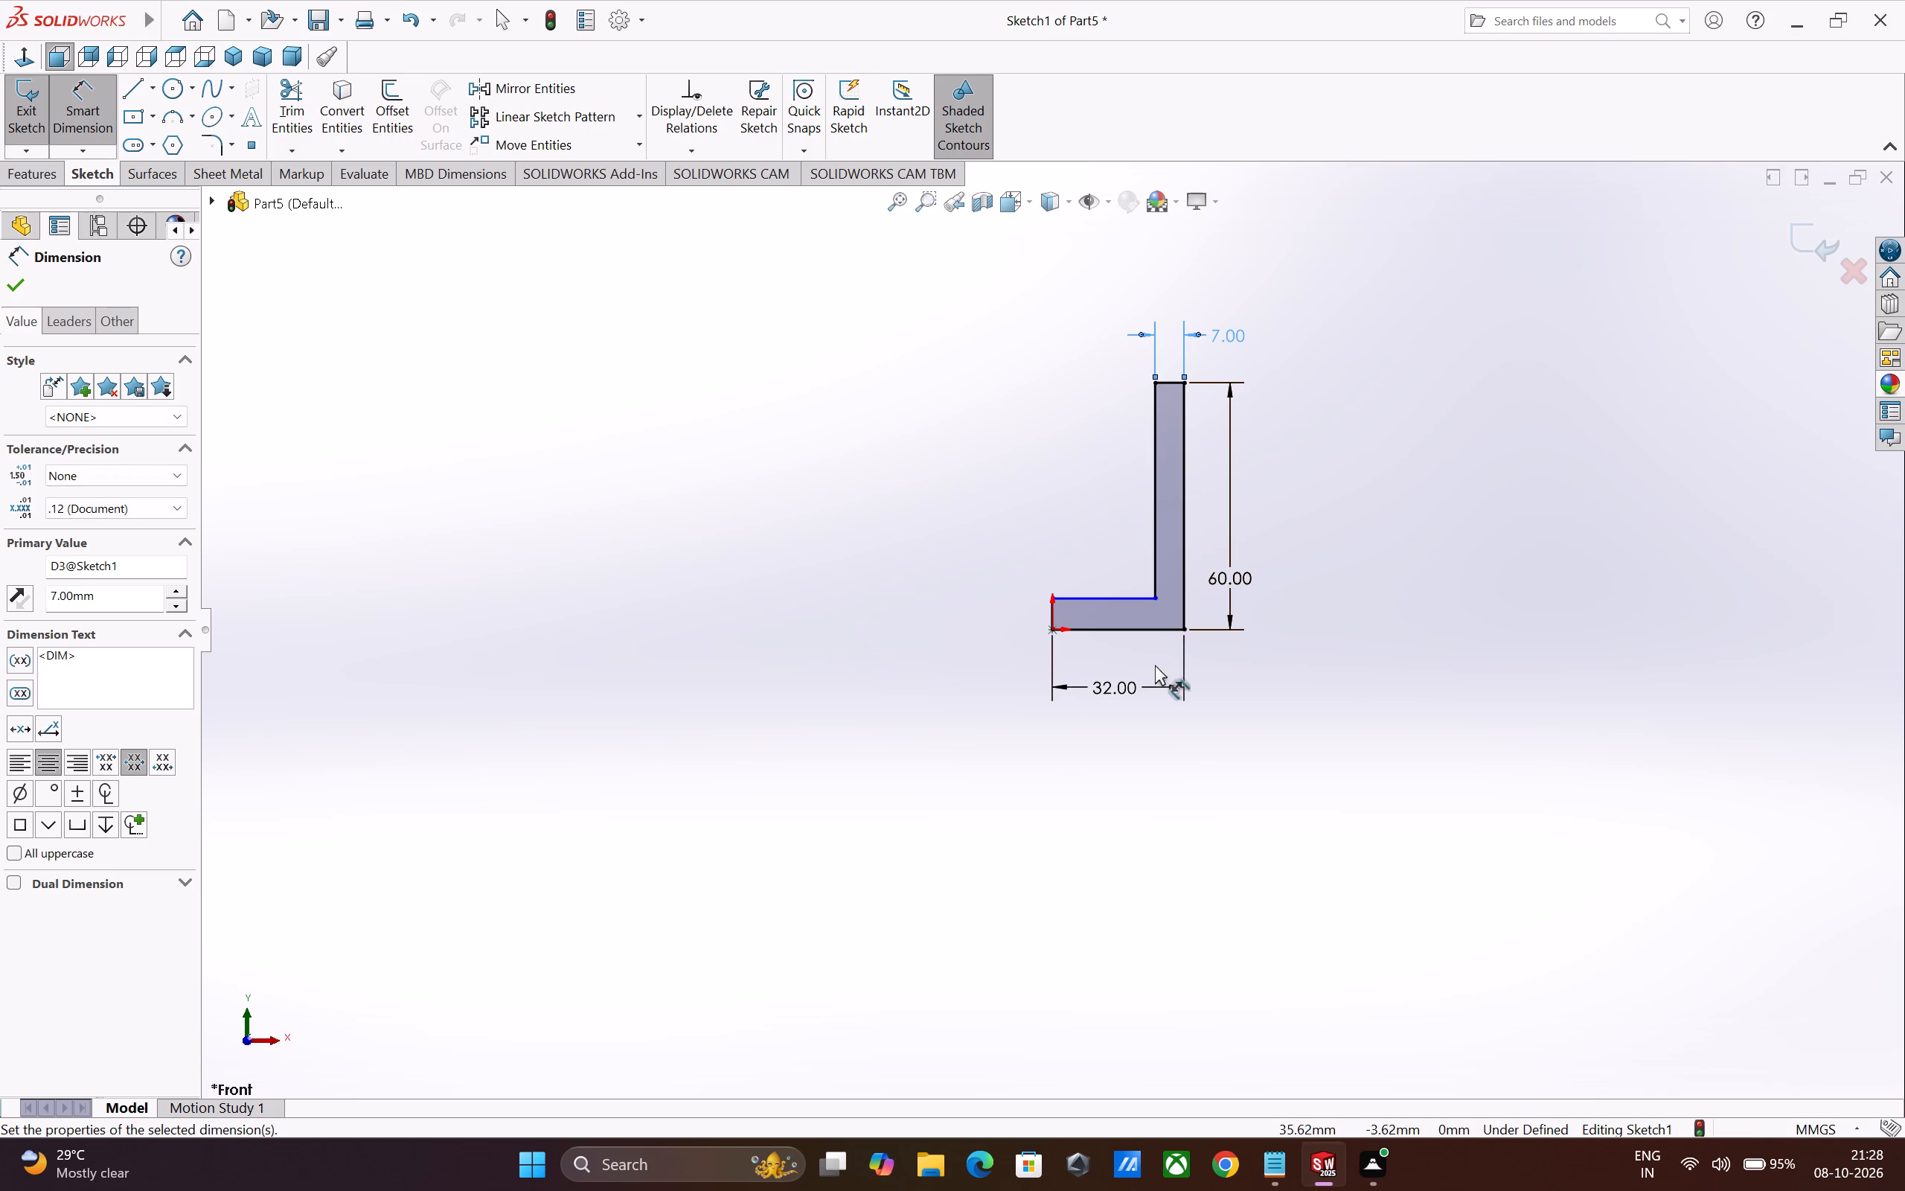
{"action": "left_click", "coordinate": [1051, 616]}
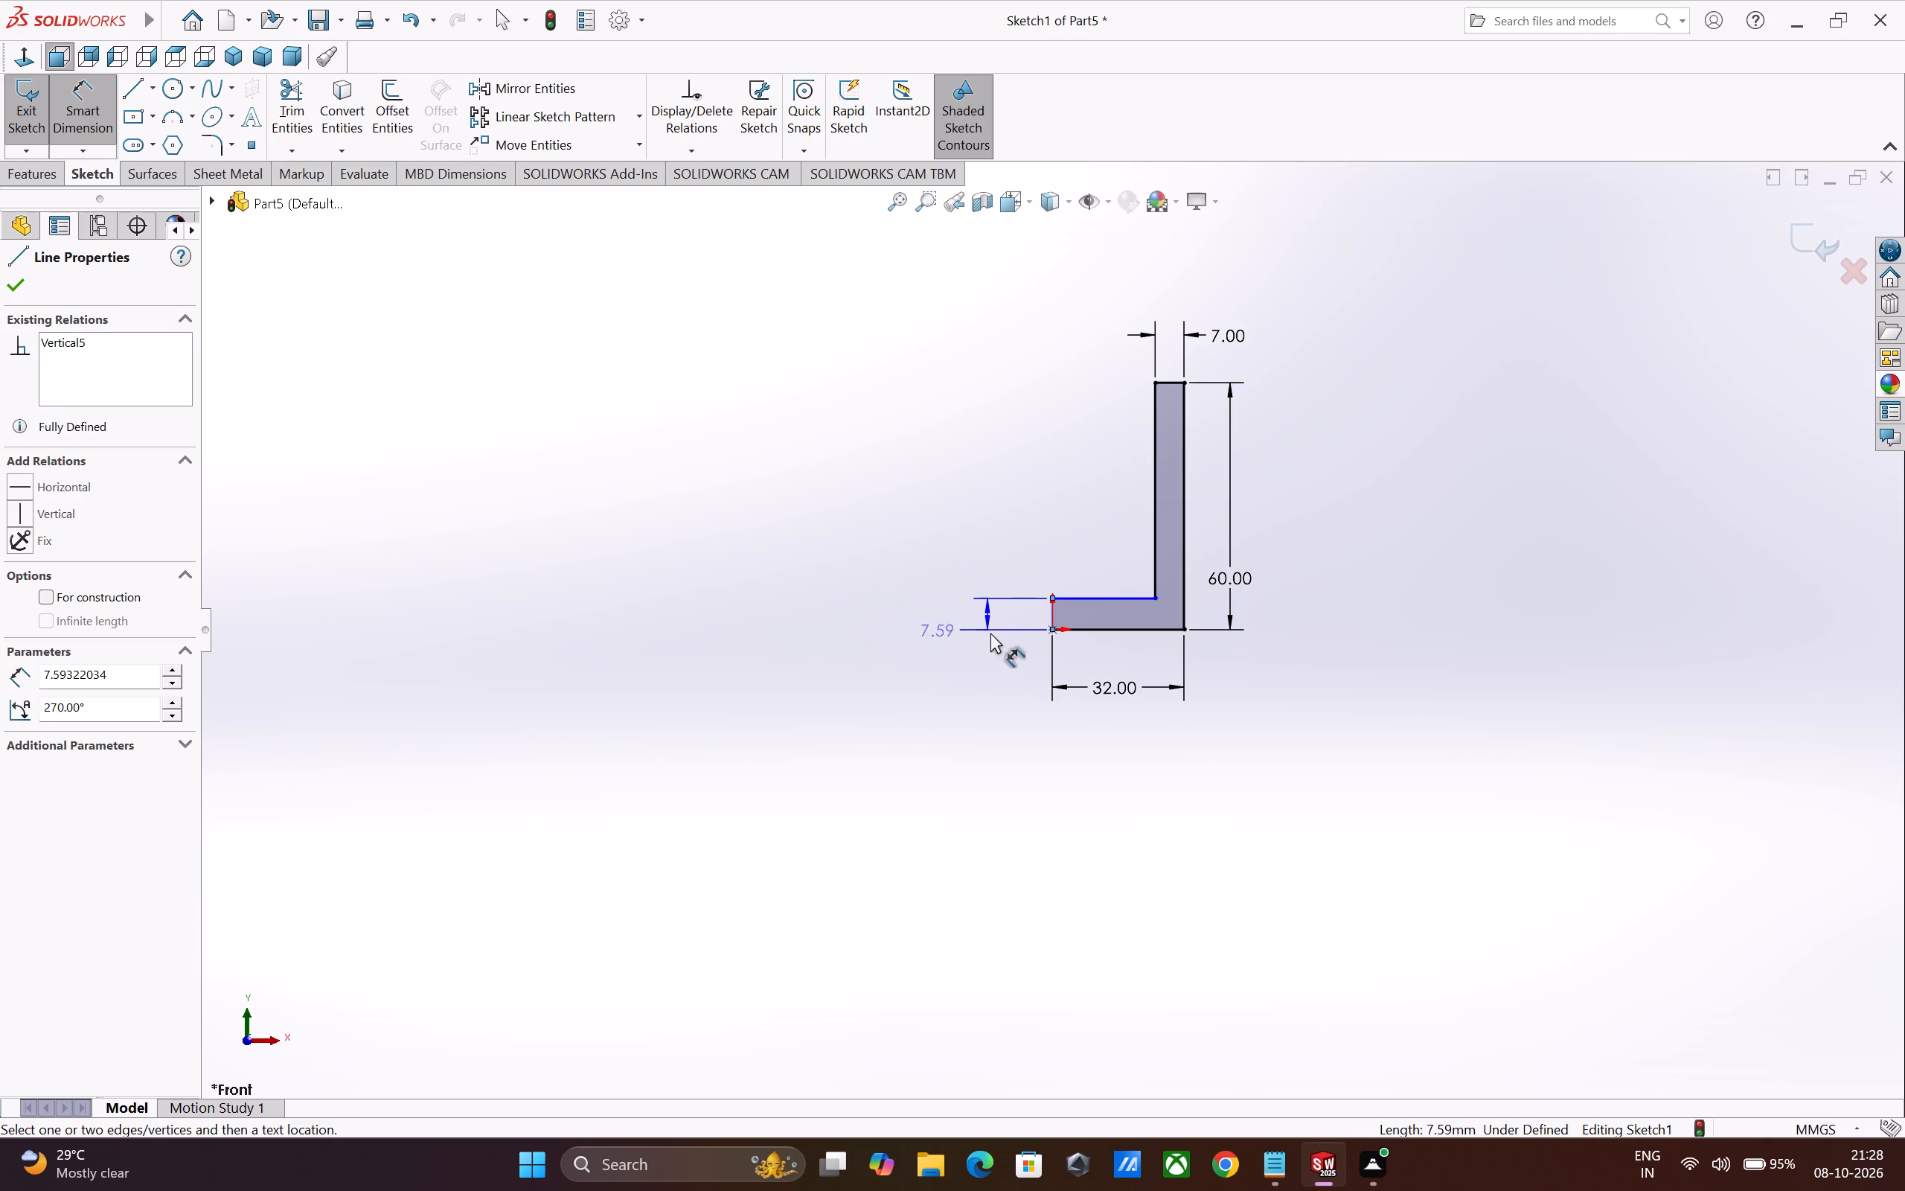
{"action": "left_click", "coordinate": [992, 657]}
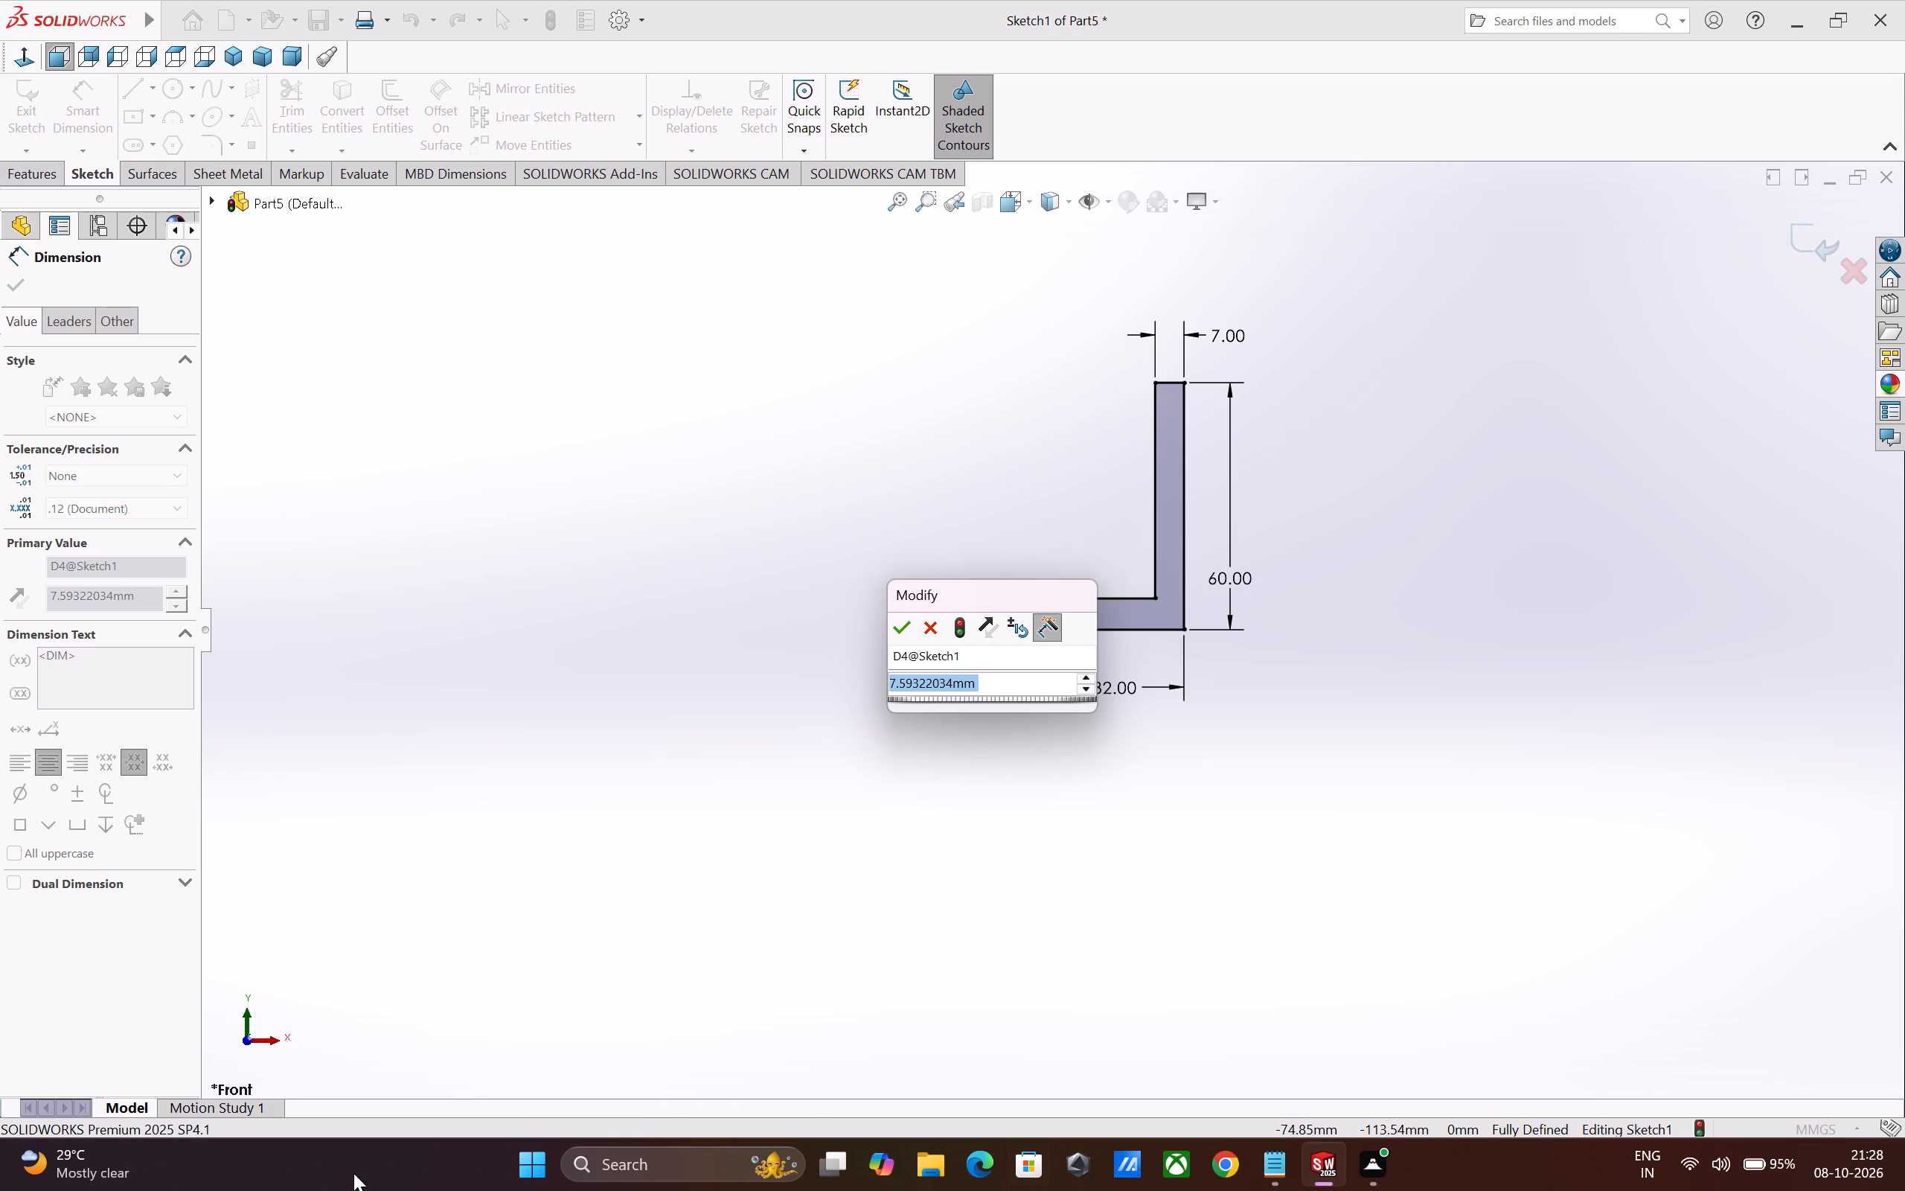
{"action": "key", "text": "7"}
{"action": "key", "text": "Return"}
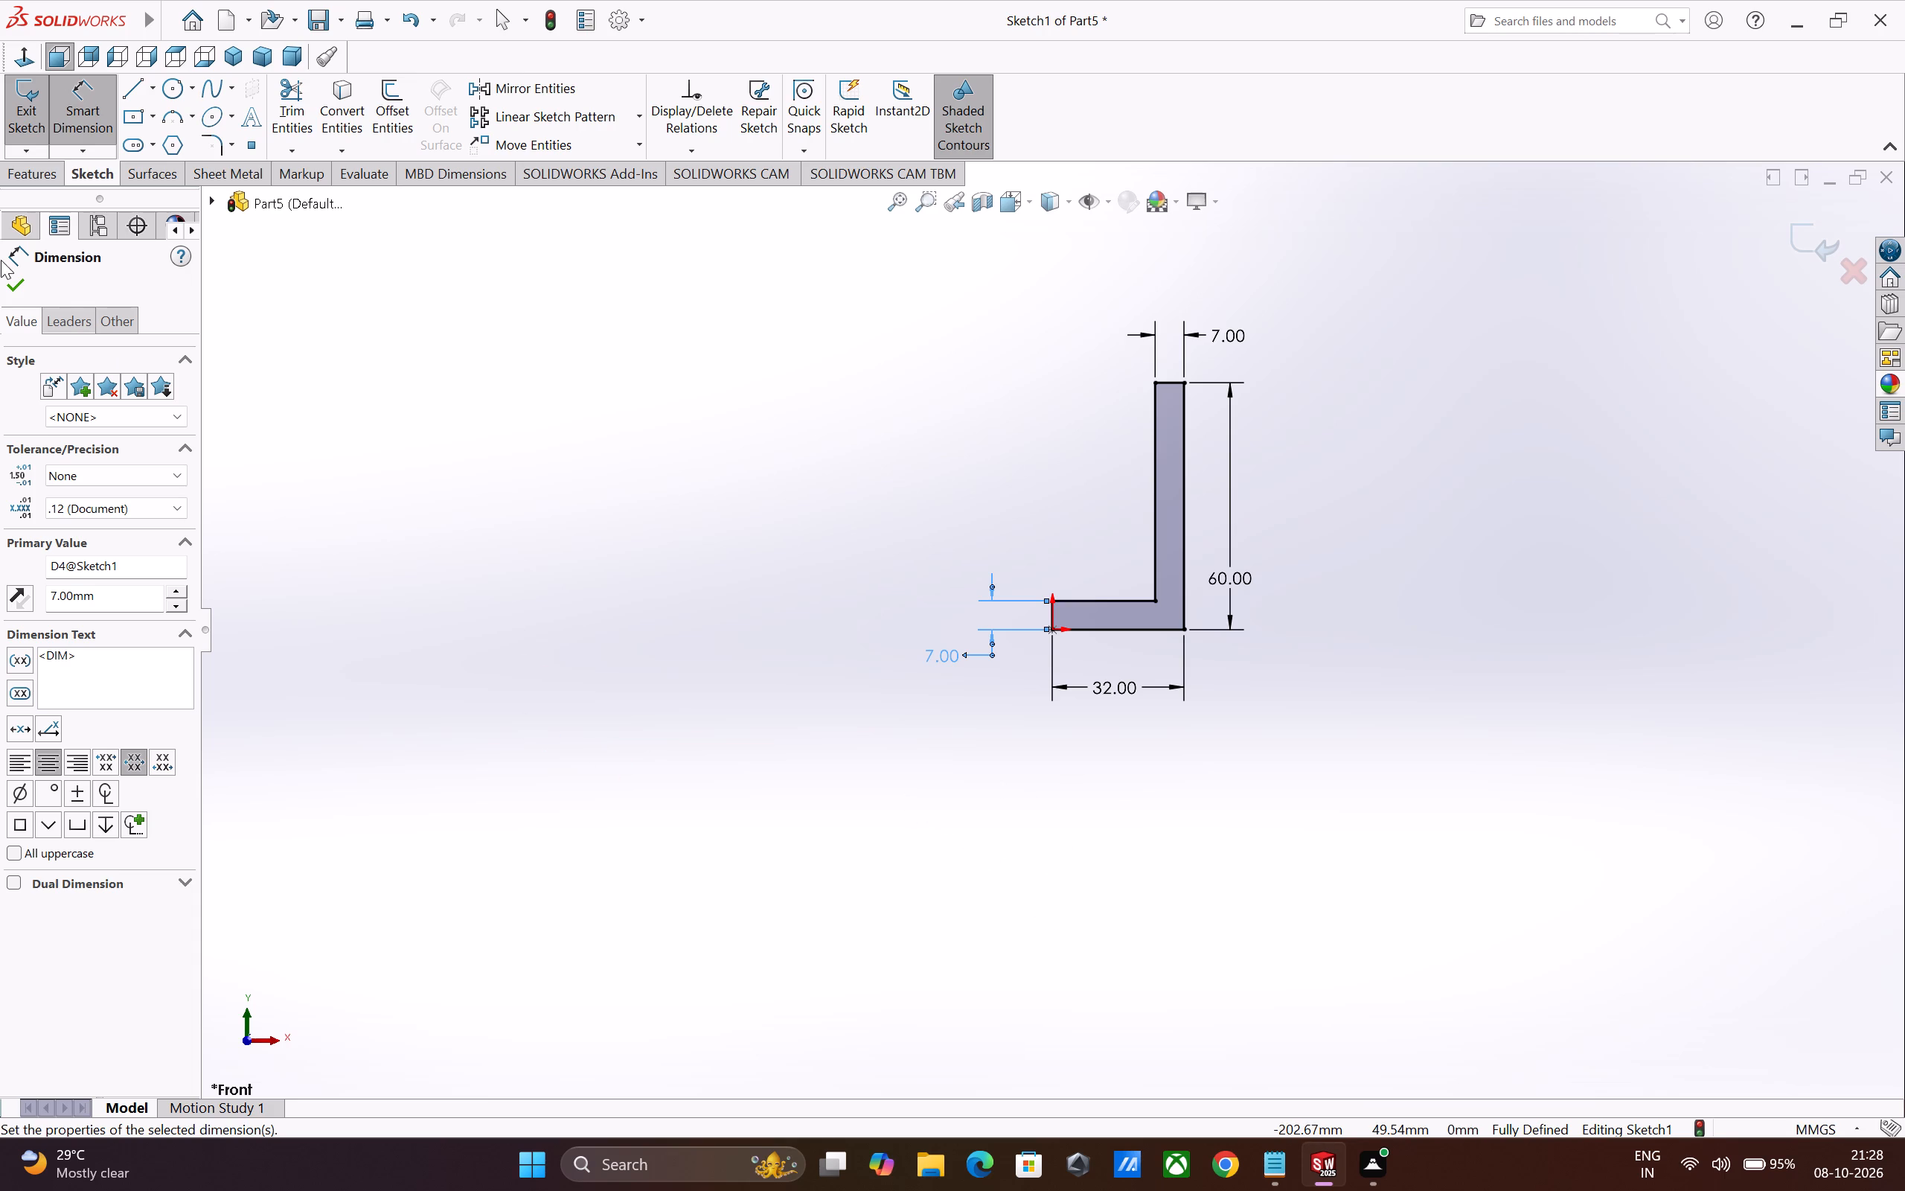
{"action": "left_click", "coordinate": [10, 287]}
Extrude the L-profile as a blind boss 40 mm deep in the reversed direction.
{"action": "left_click", "coordinate": [39, 187]}
{"action": "left_click", "coordinate": [45, 183]}
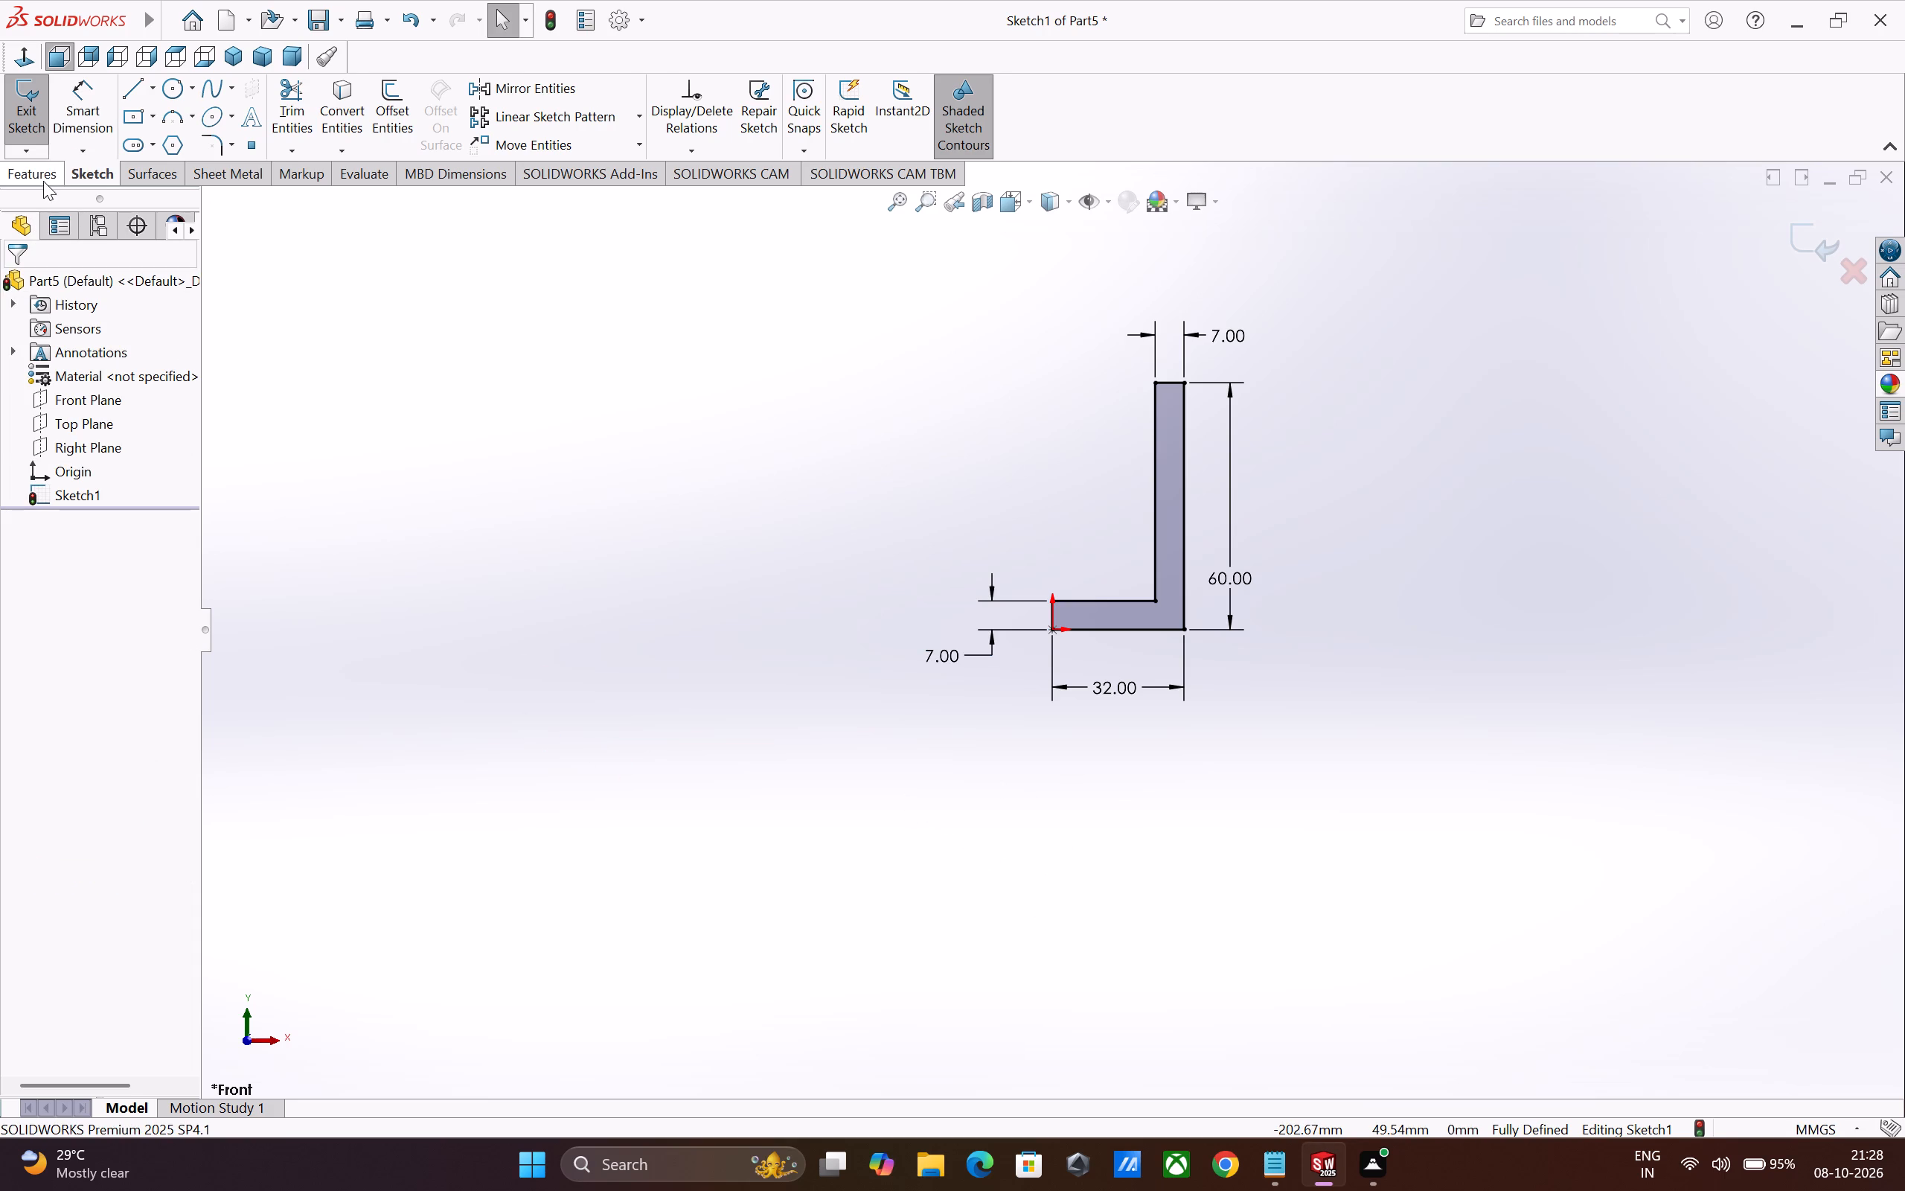
{"action": "left_click_drag", "start_coordinate": [33, 125], "coordinate": [33, 133]}
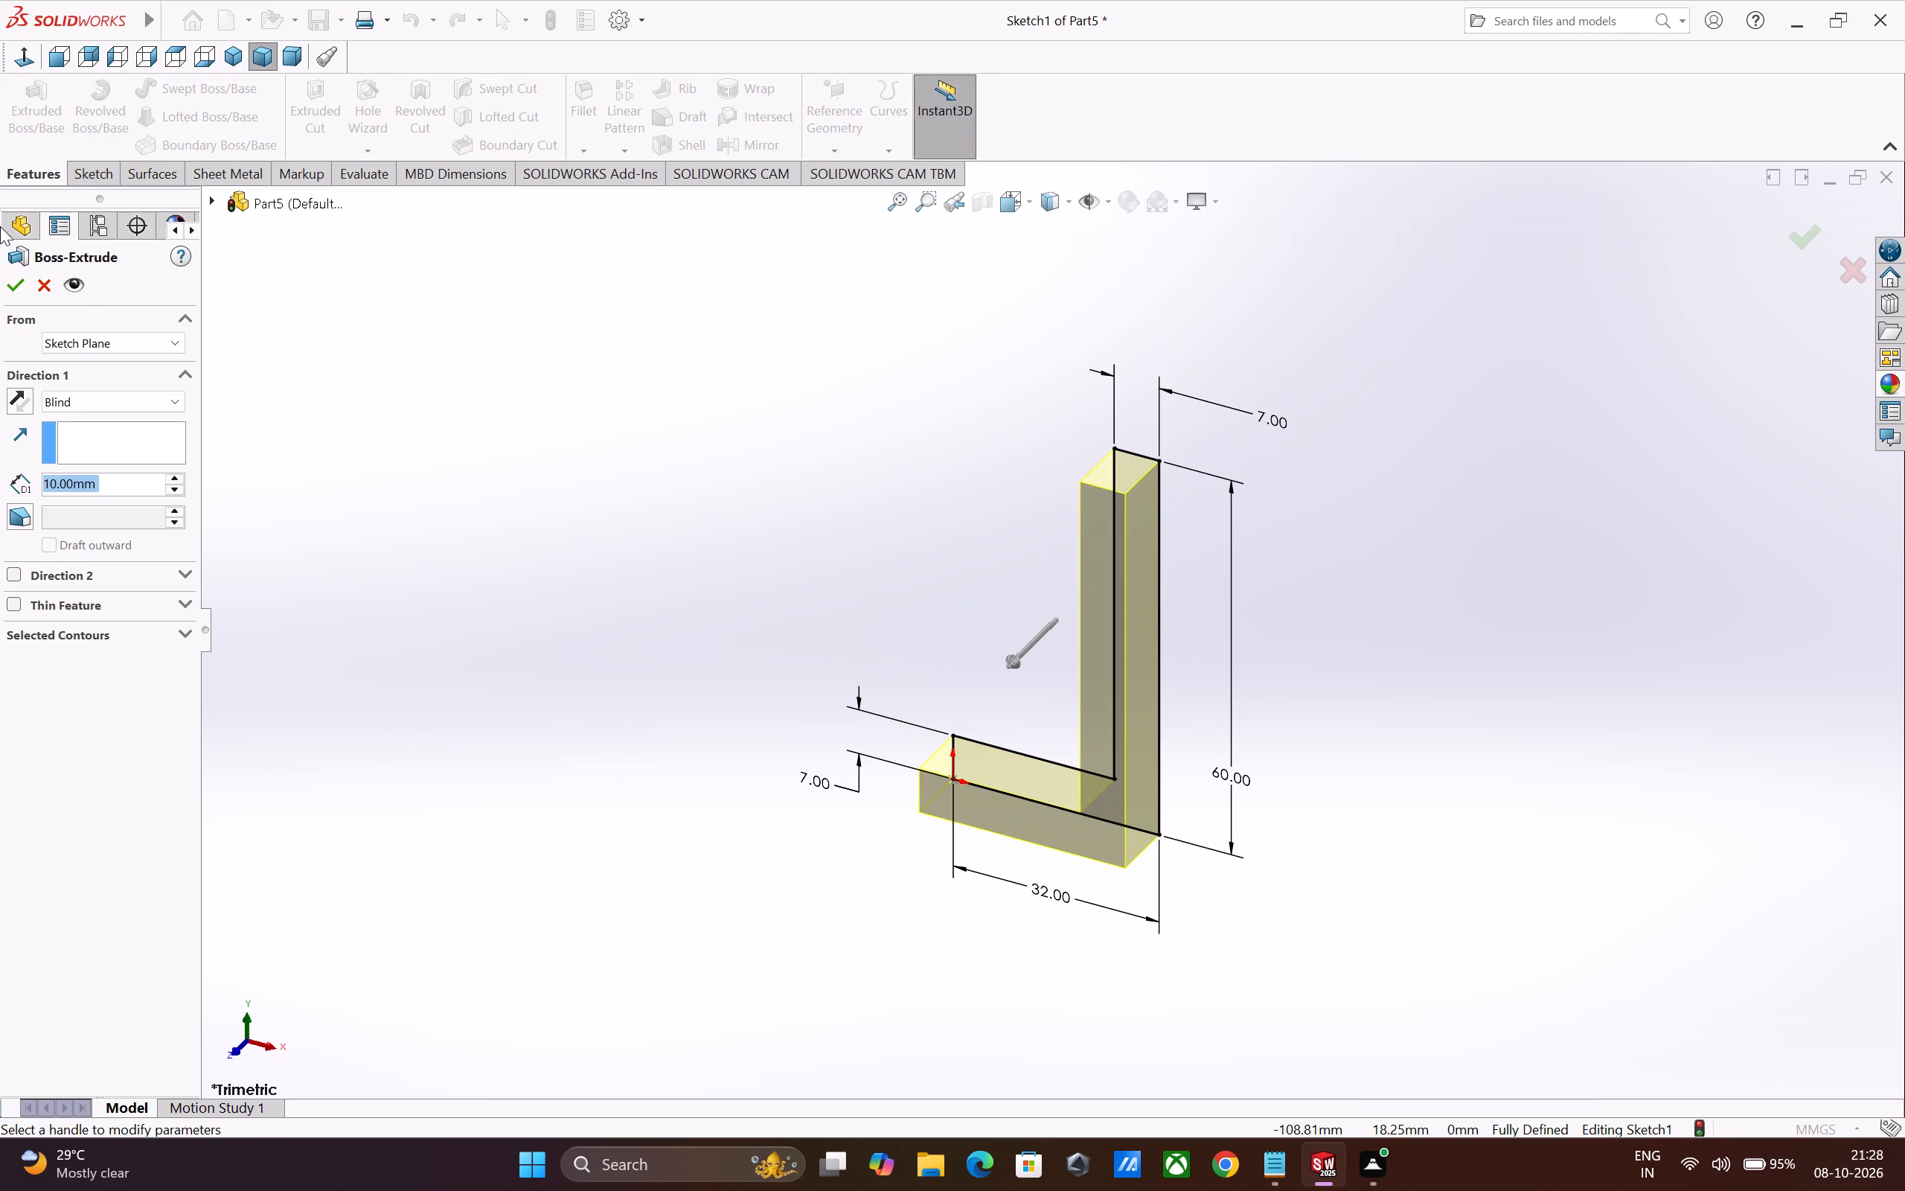
{"action": "left_click_drag", "start_coordinate": [13, 390], "coordinate": [25, 404]}
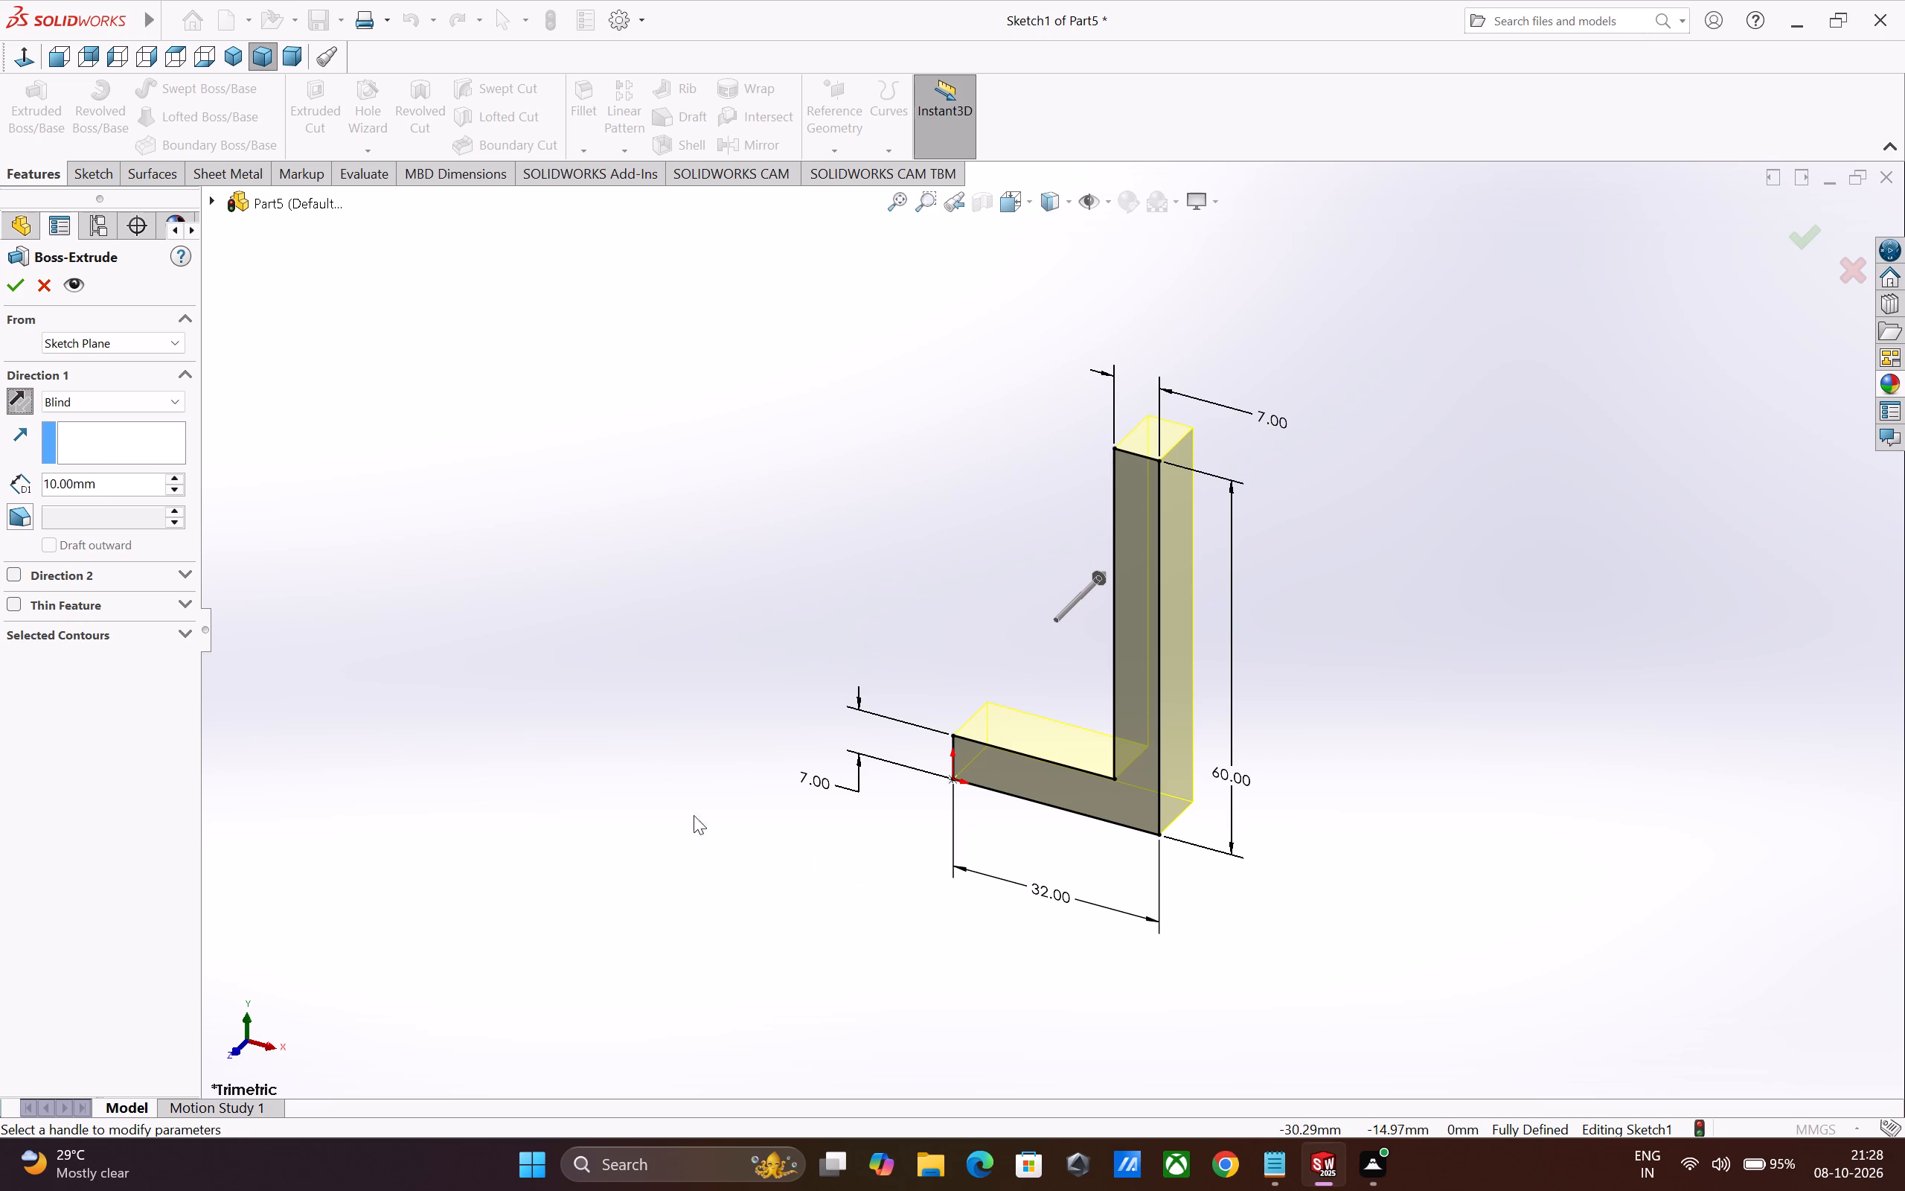
{"action": "left_click_drag", "start_coordinate": [127, 477], "coordinate": [127, 487]}
{"action": "triple_click", "coordinate": [128, 488]}
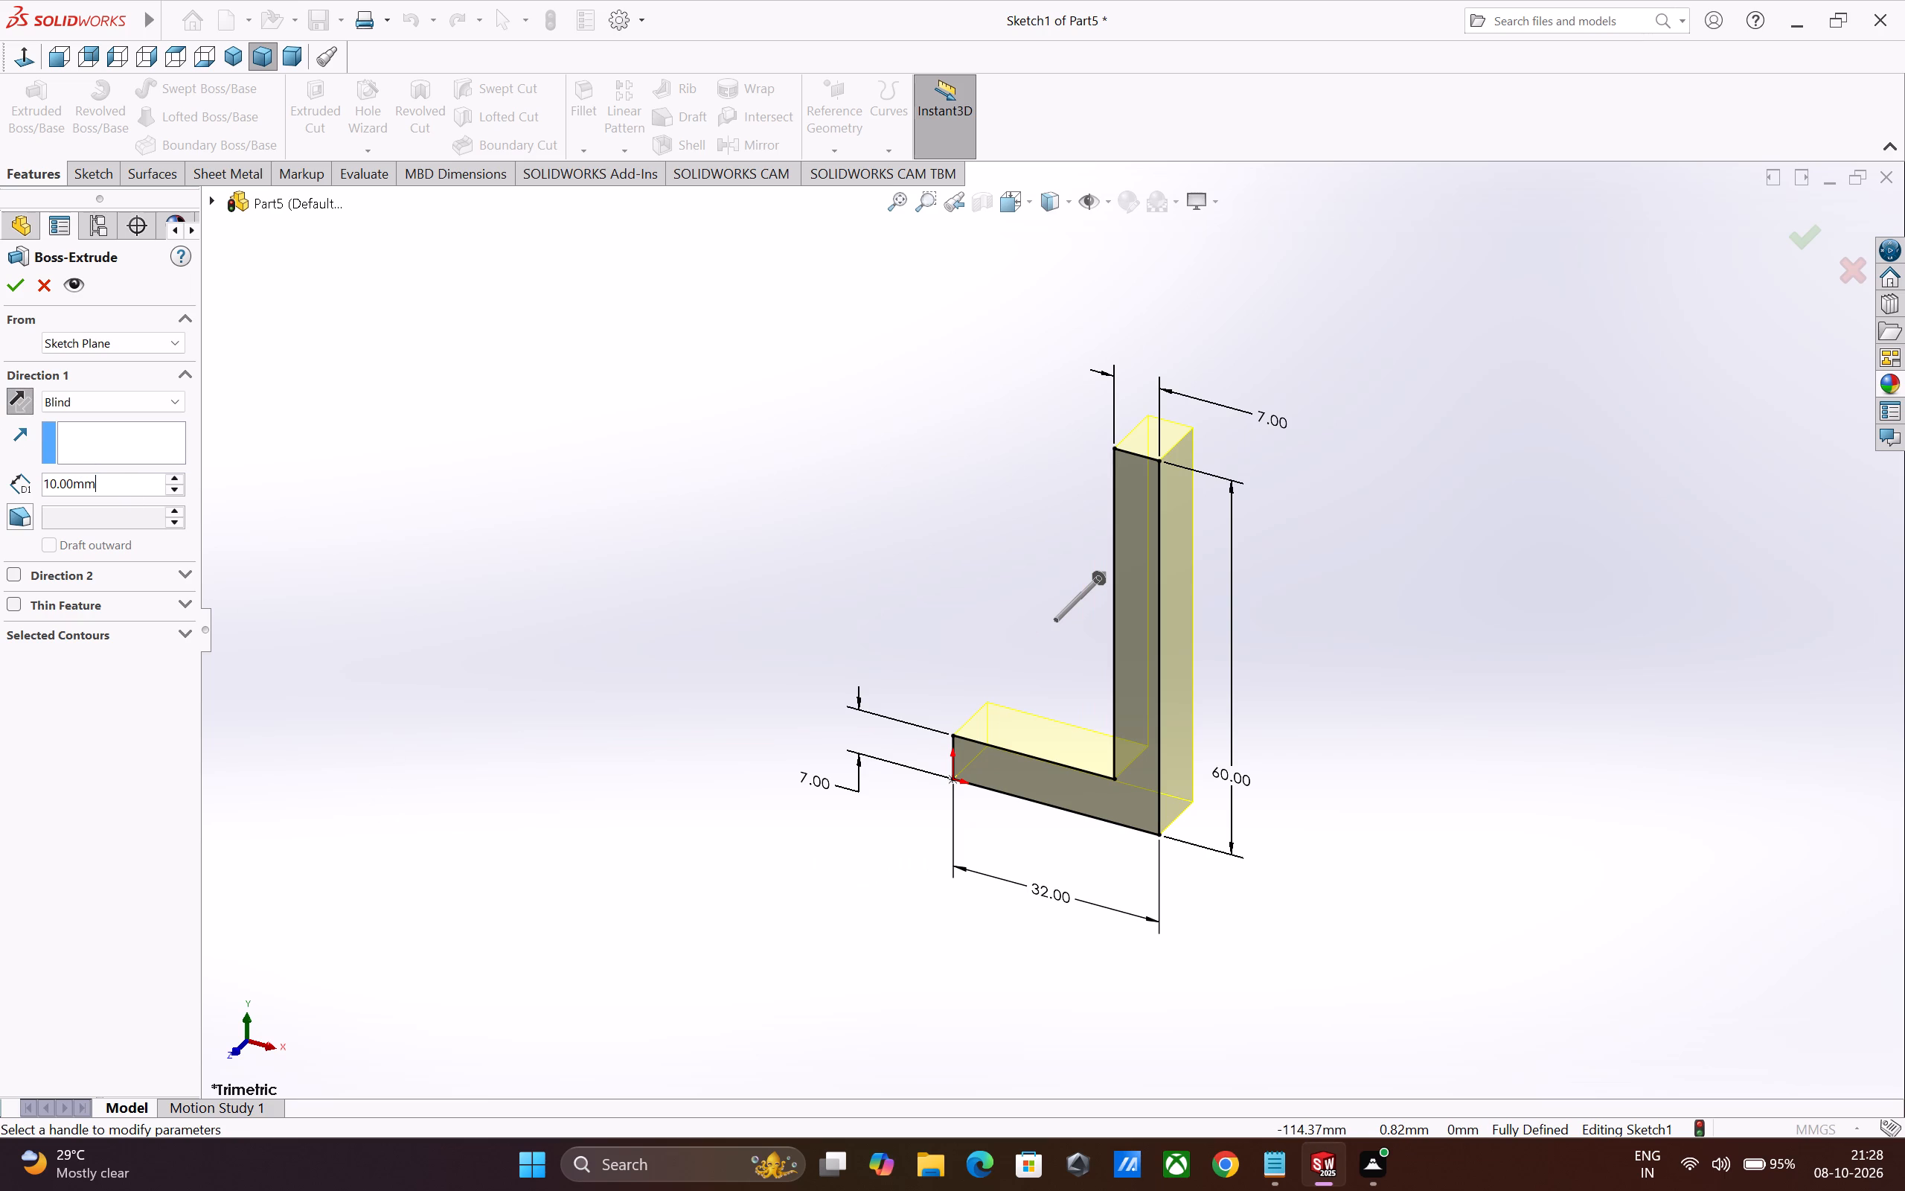
{"action": "double_click", "coordinate": [124, 488]}
{"action": "key", "text": "4"}
{"action": "key", "text": "0"}
{"action": "key", "text": "Return"}
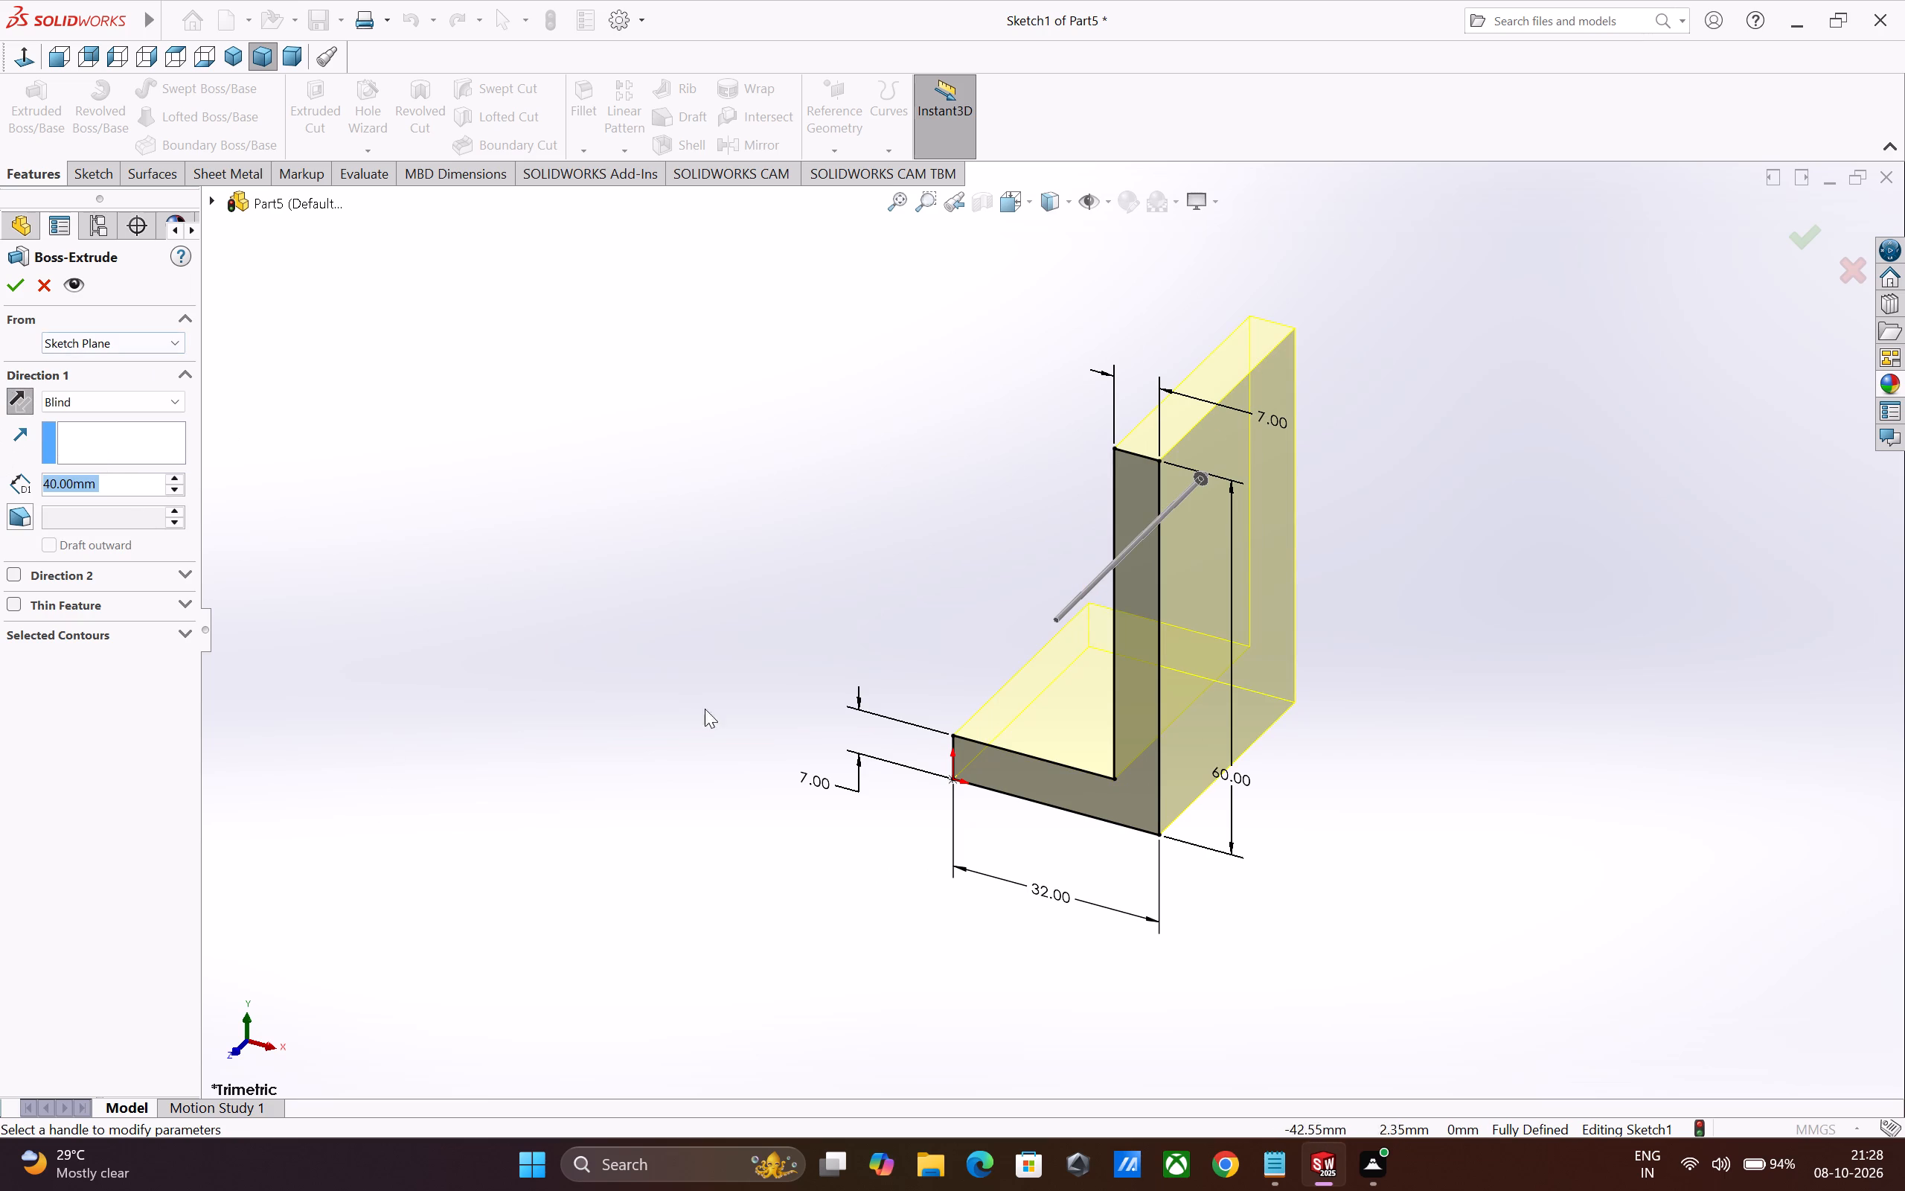
{"action": "middle_click_drag", "start_coordinate": [863, 856], "coordinate": [907, 863]}
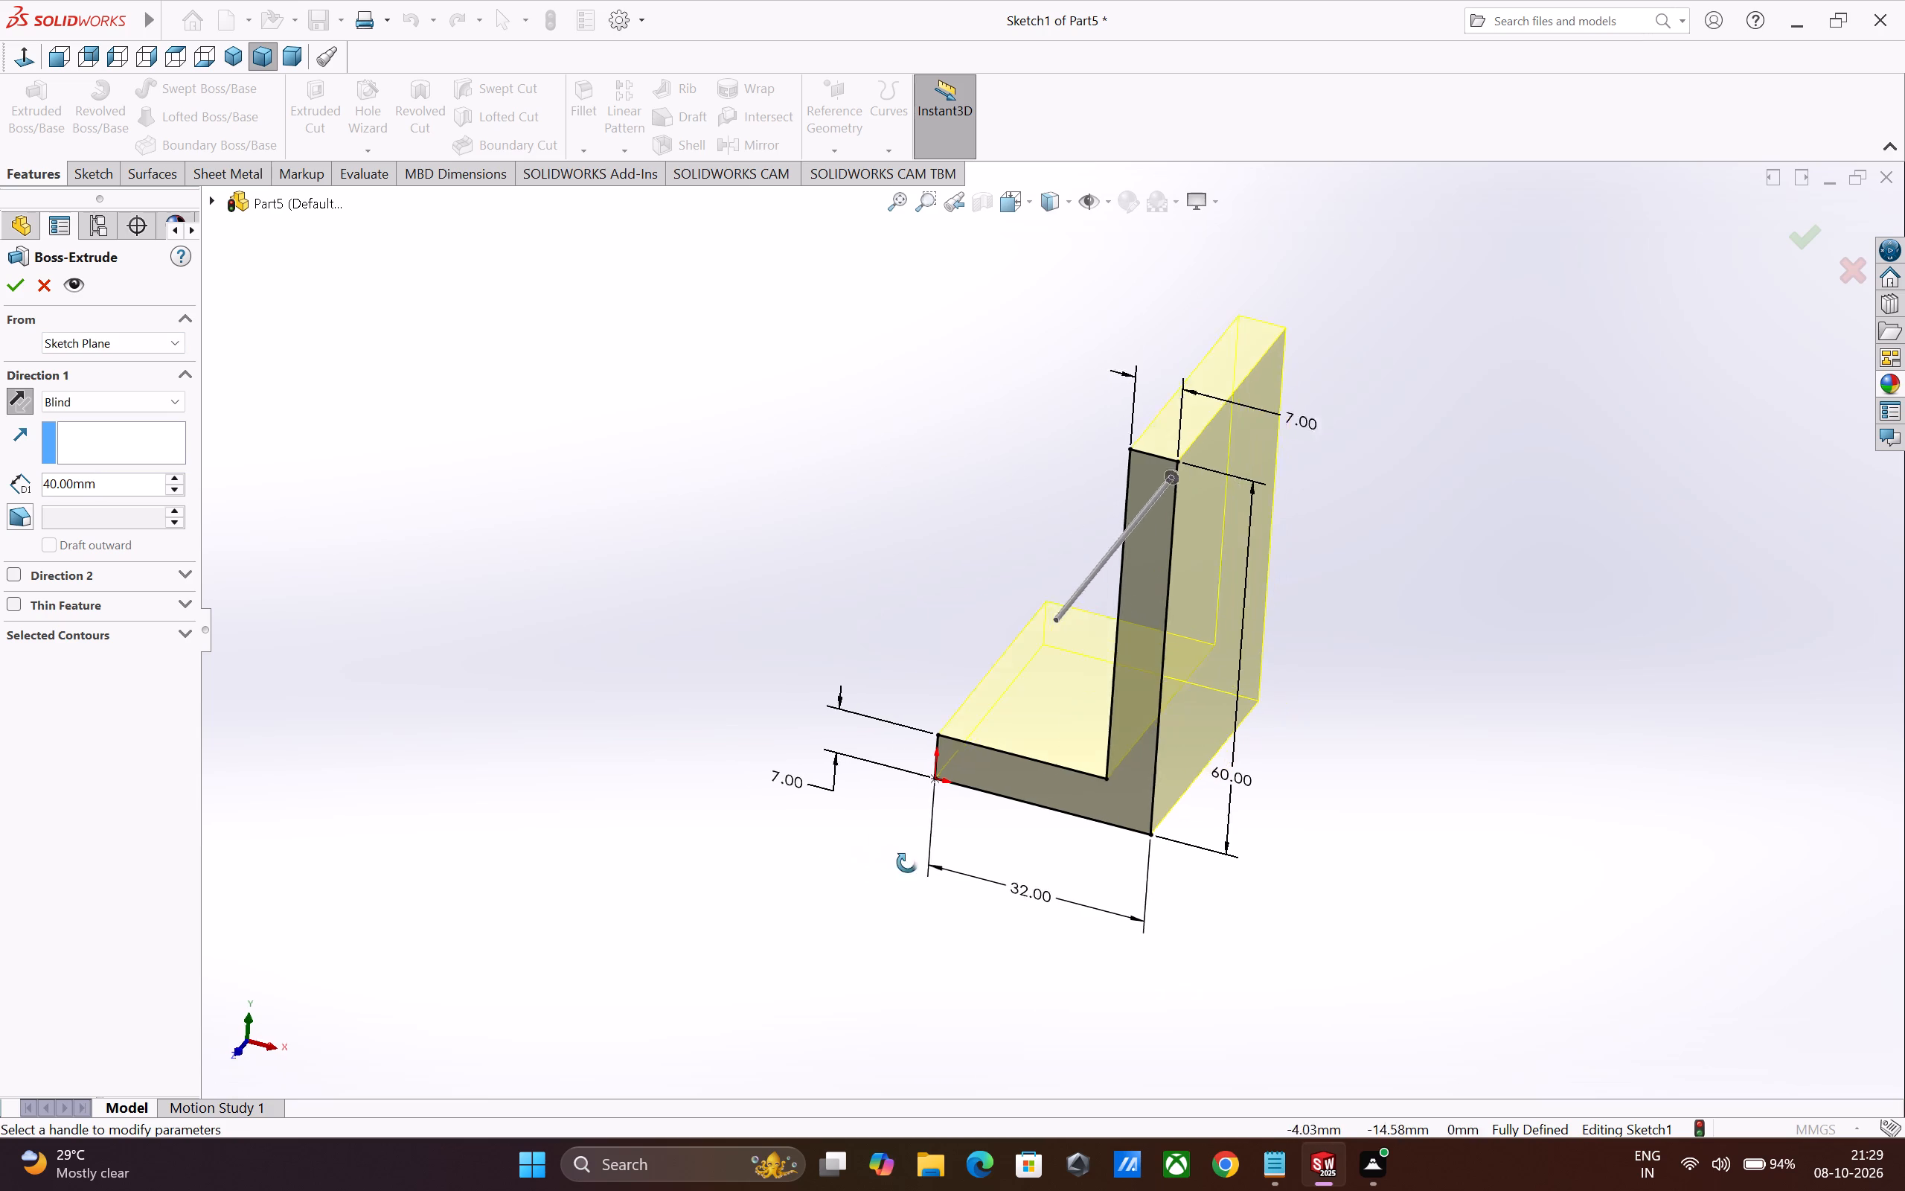
{"action": "middle_click_drag", "start_coordinate": [907, 863], "coordinate": [938, 871]}
{"action": "left_click", "coordinate": [17, 284]}
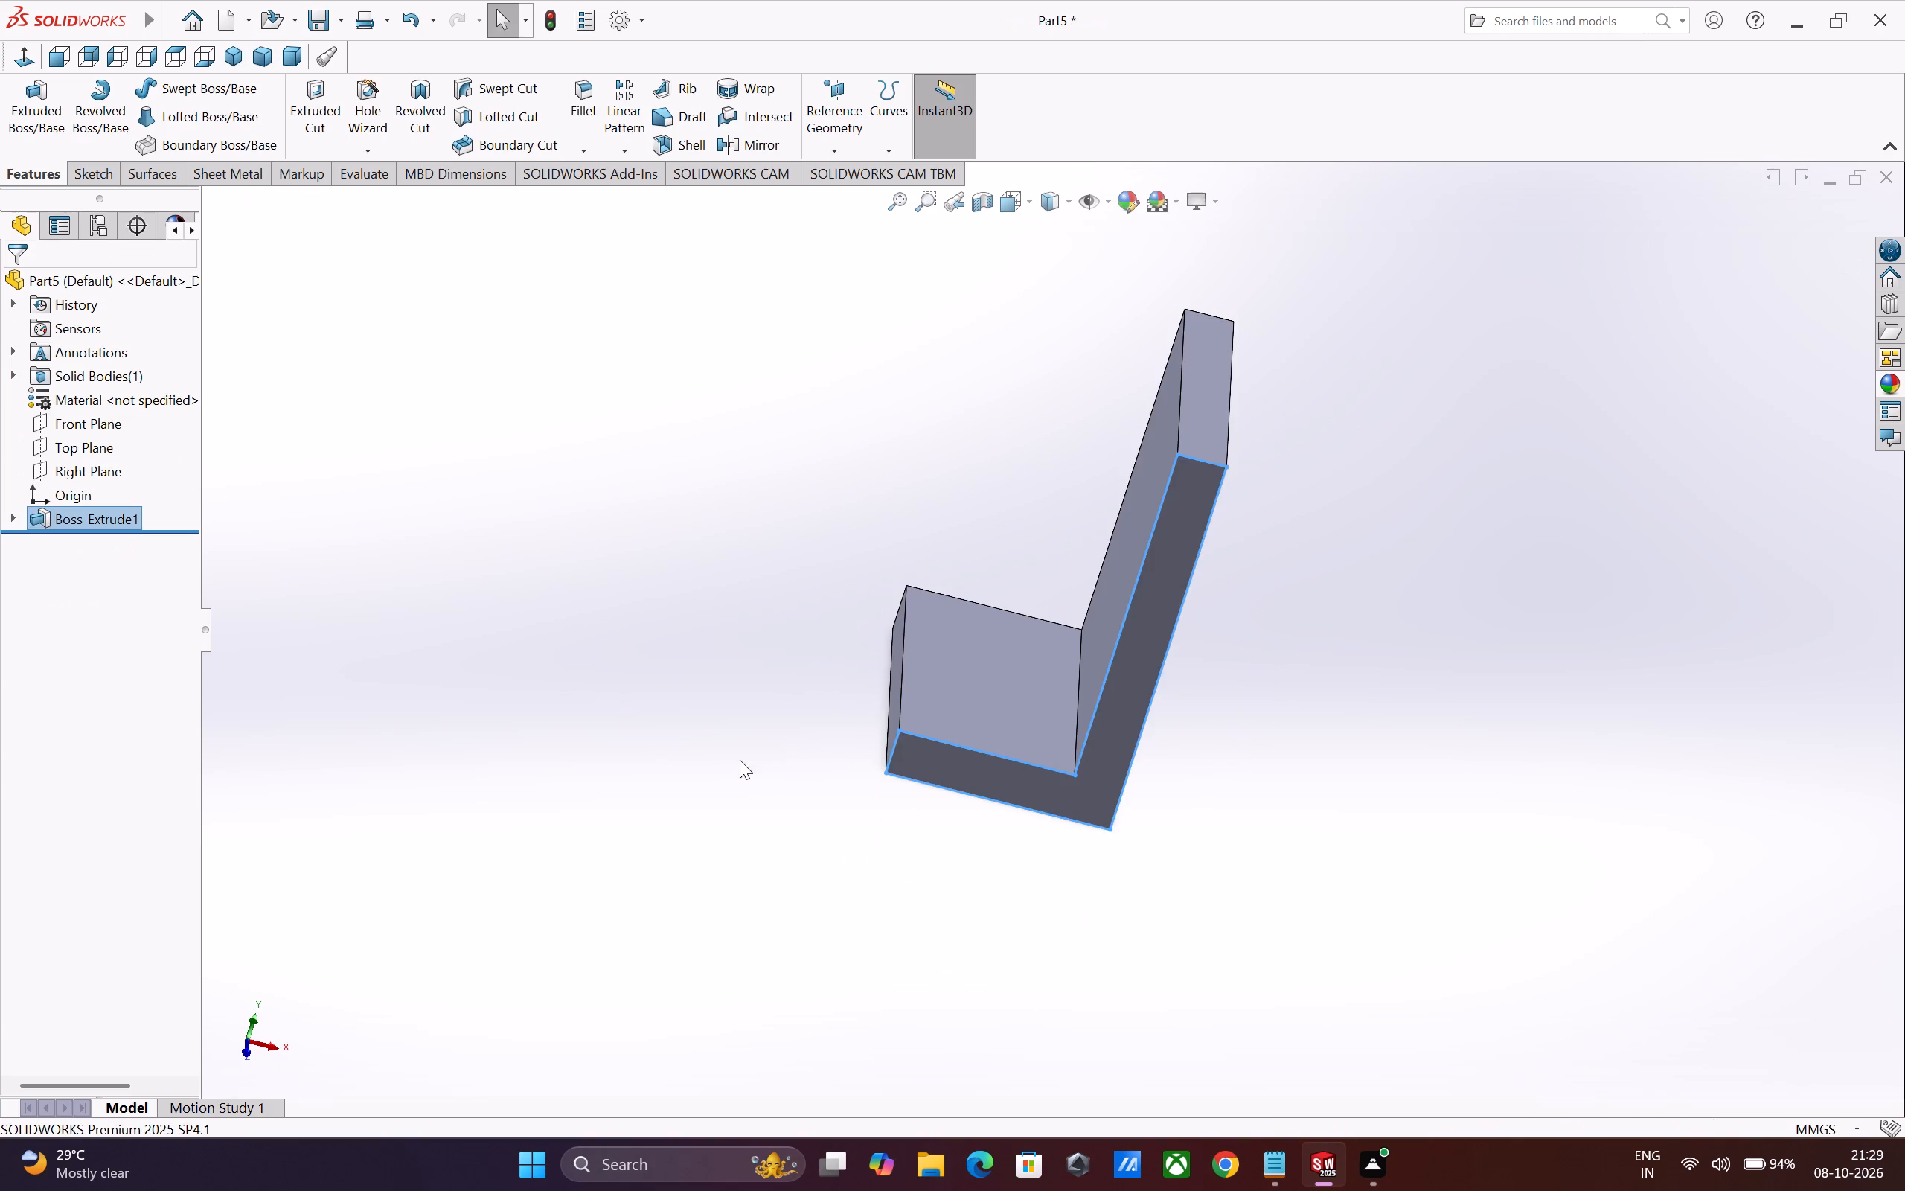
{"action": "left_click", "coordinate": [749, 764]}
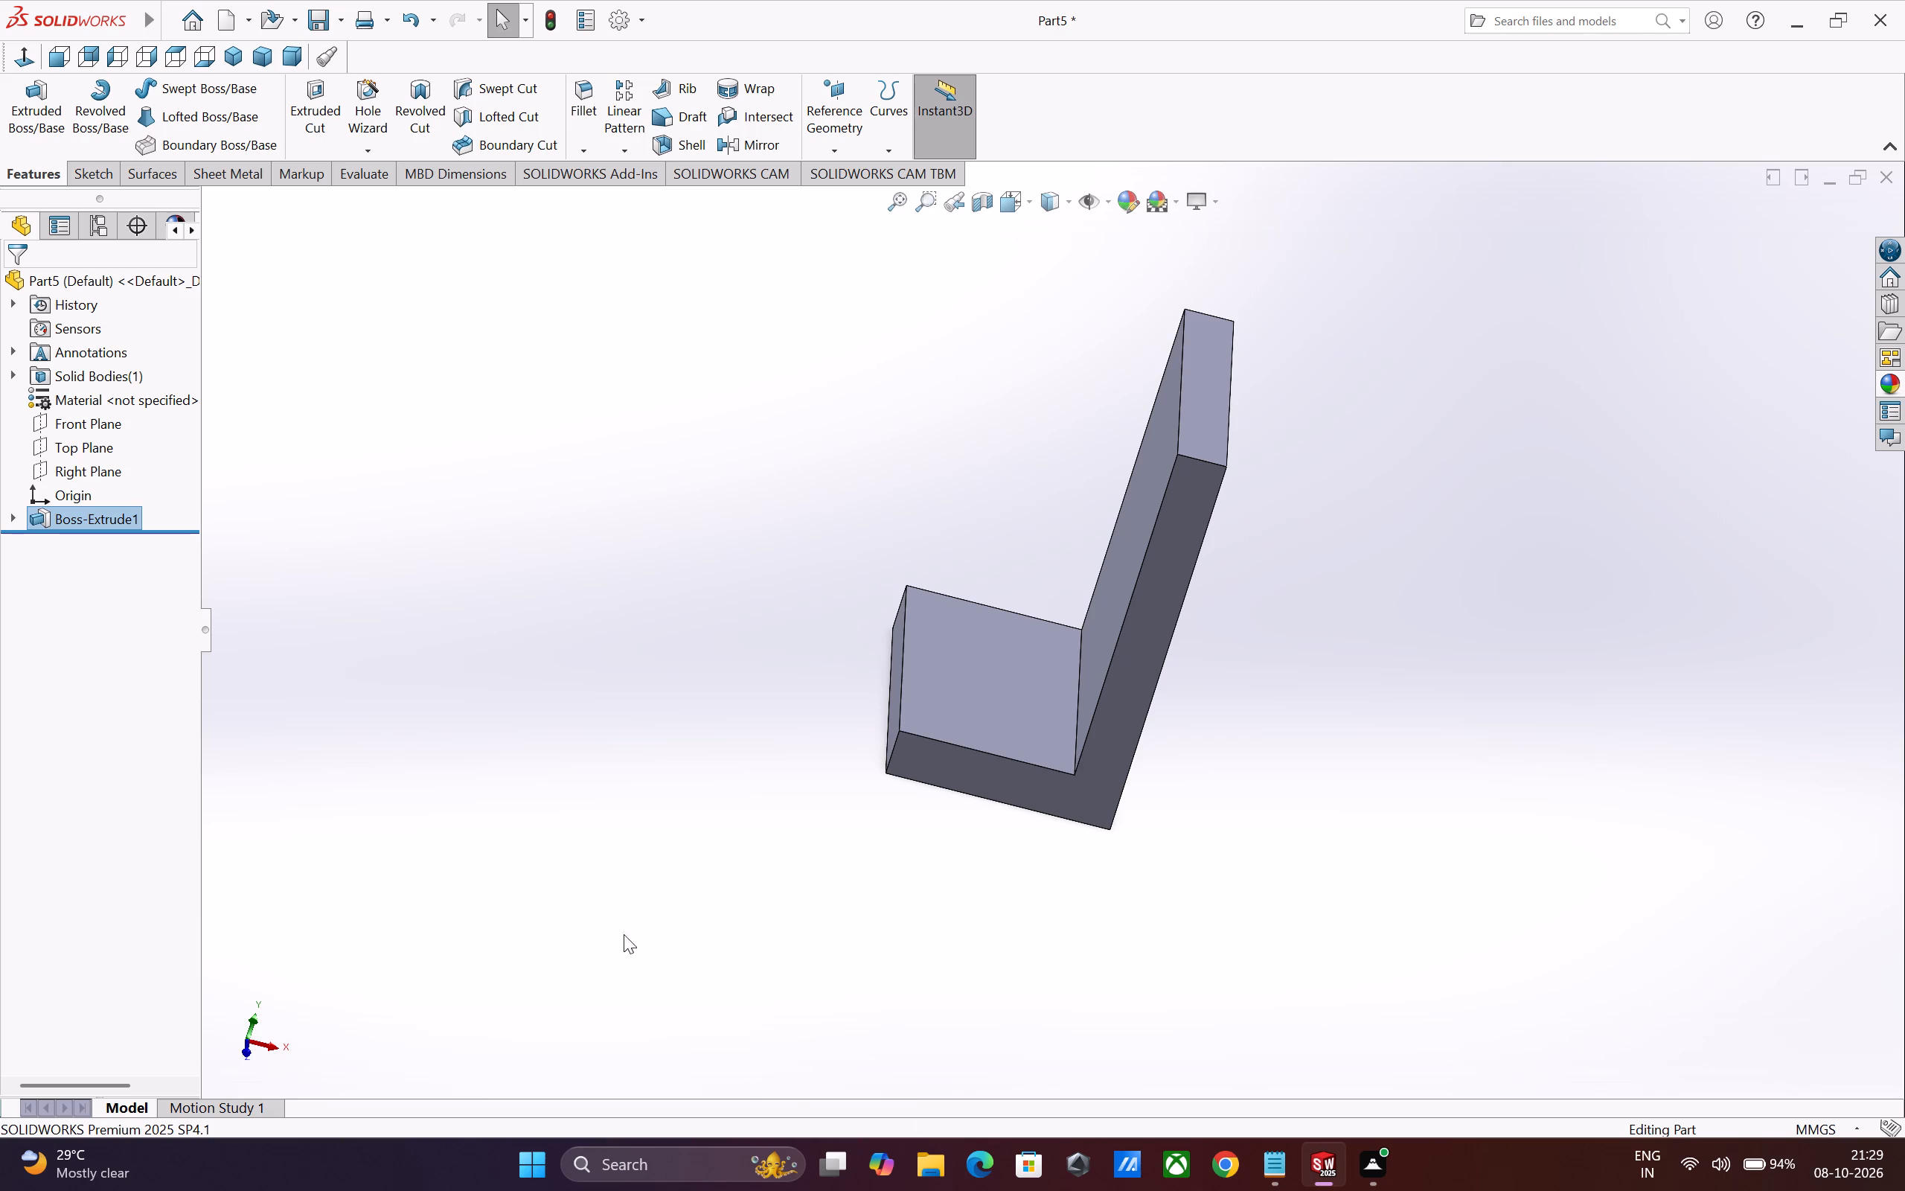
Create a reference plane offset 6 mm from the bracket's front L-shaped face, flipped into the body.
{"action": "left_click", "coordinate": [827, 153]}
{"action": "left_click", "coordinate": [834, 165]}
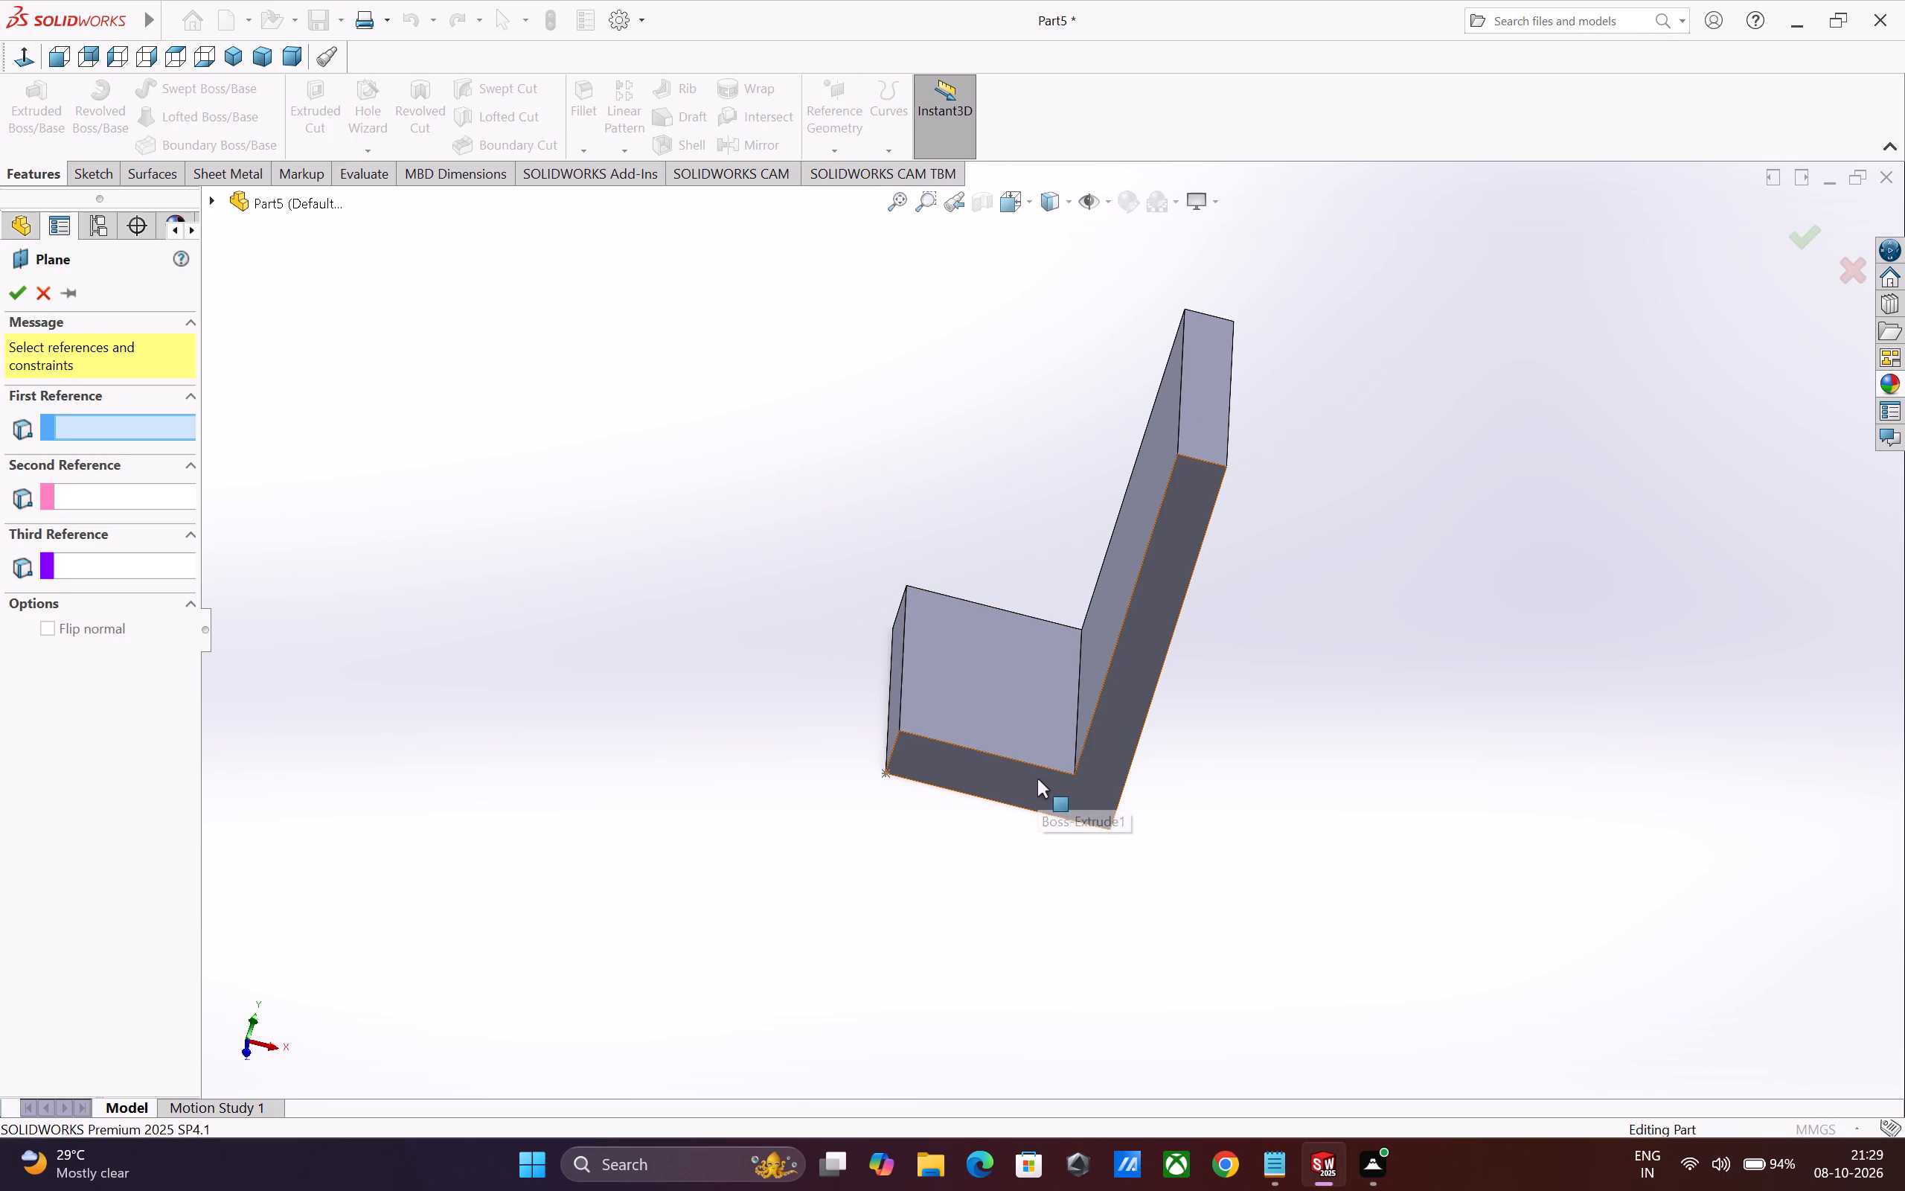
{"action": "left_click", "coordinate": [1037, 779]}
{"action": "left_click", "coordinate": [48, 595]}
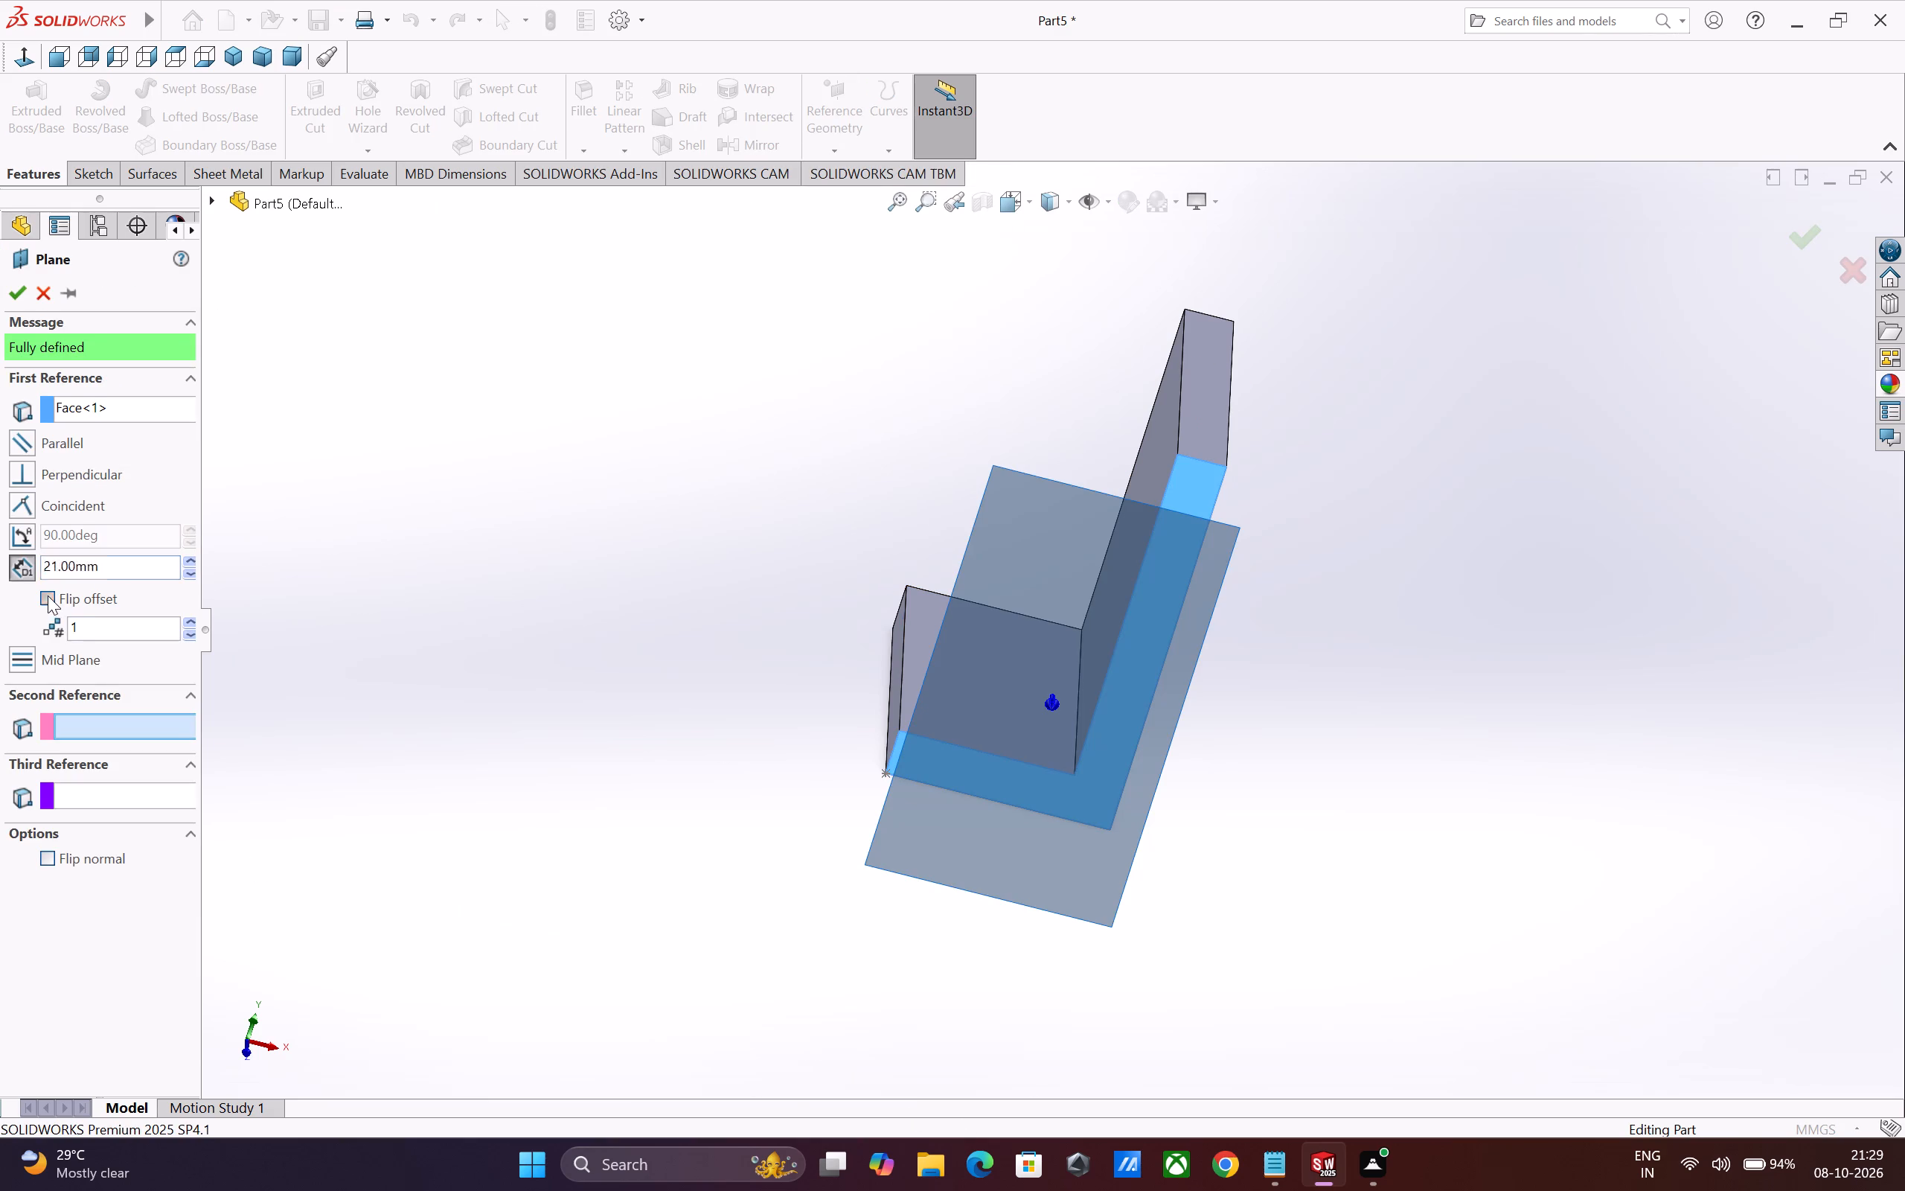
{"action": "triple_click", "coordinate": [146, 572]}
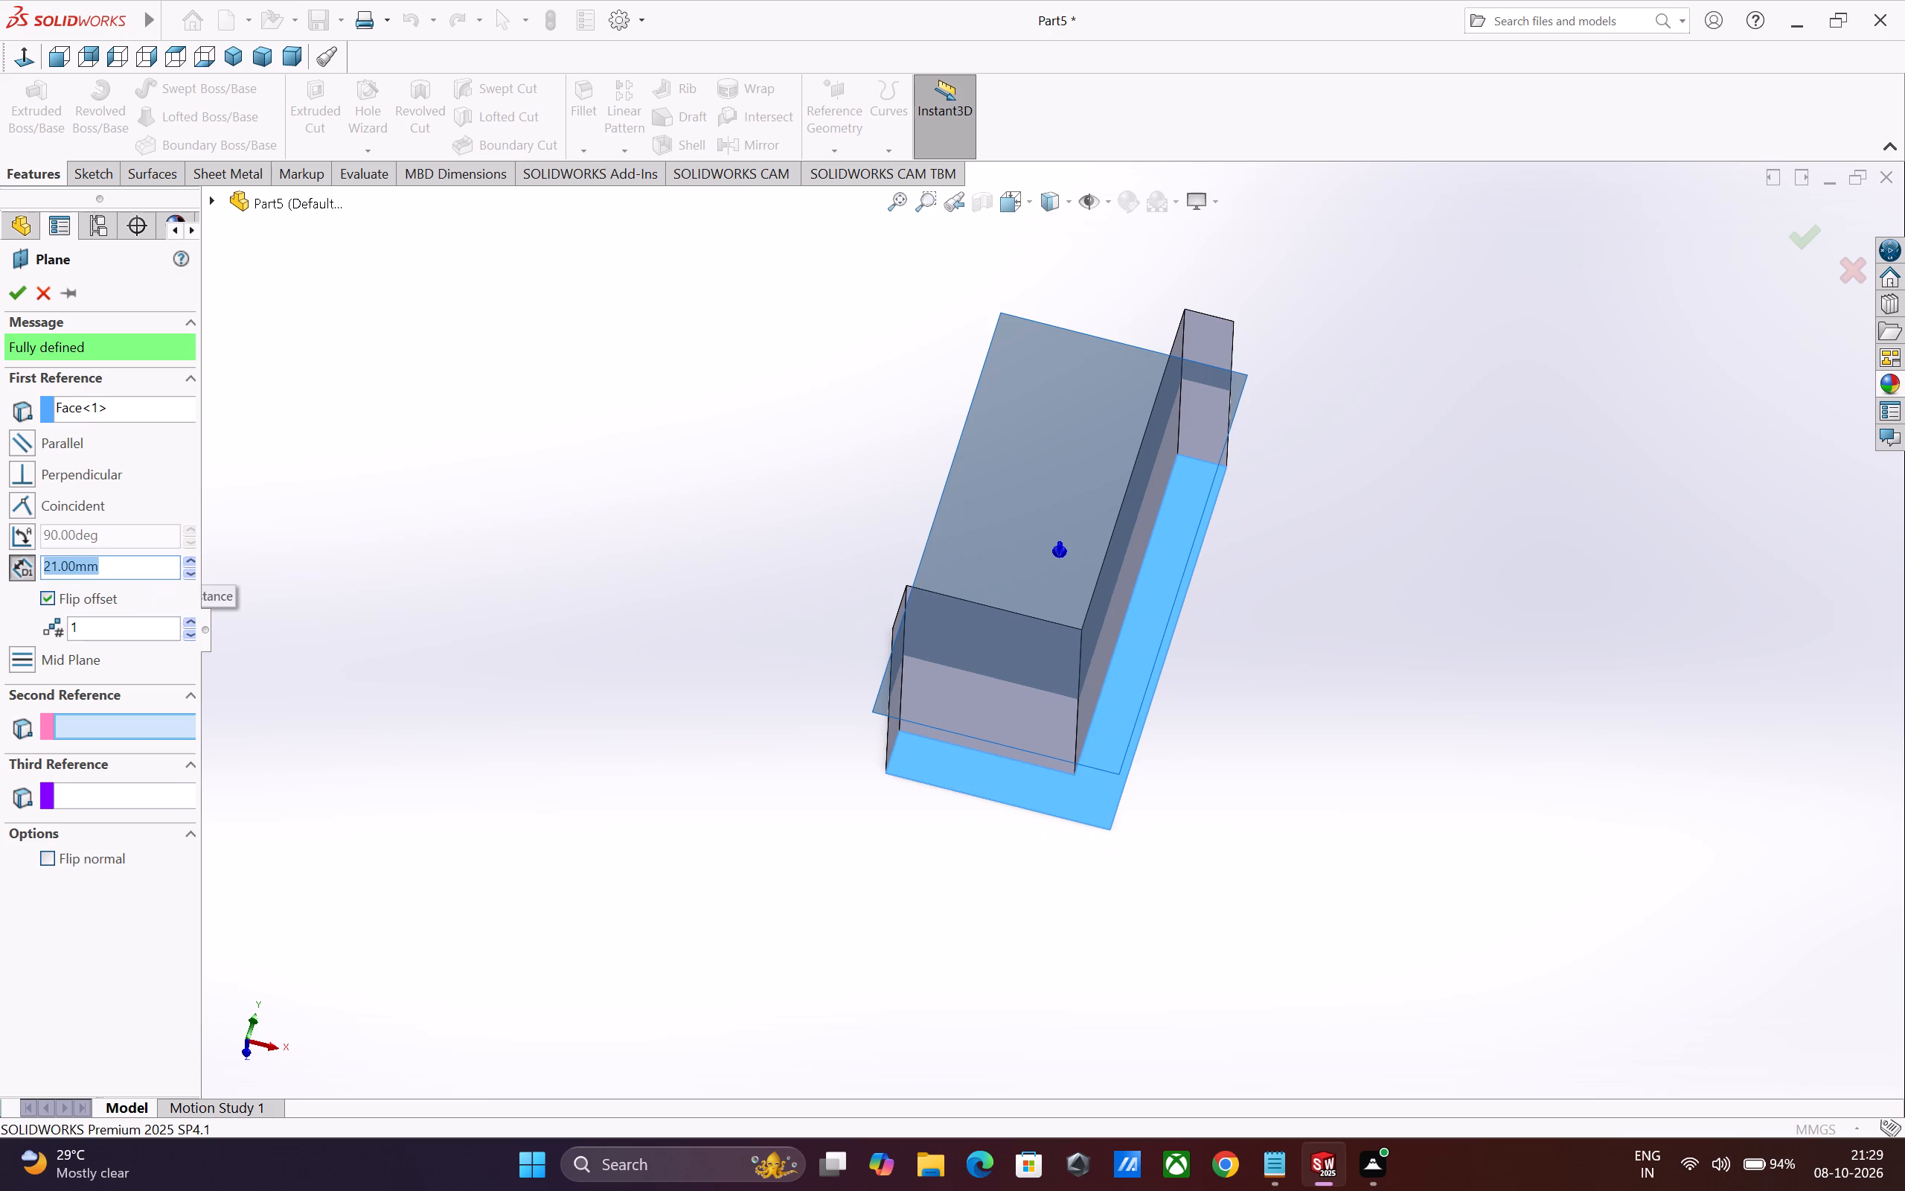
{"action": "key", "text": "6"}
{"action": "key", "text": "Return"}
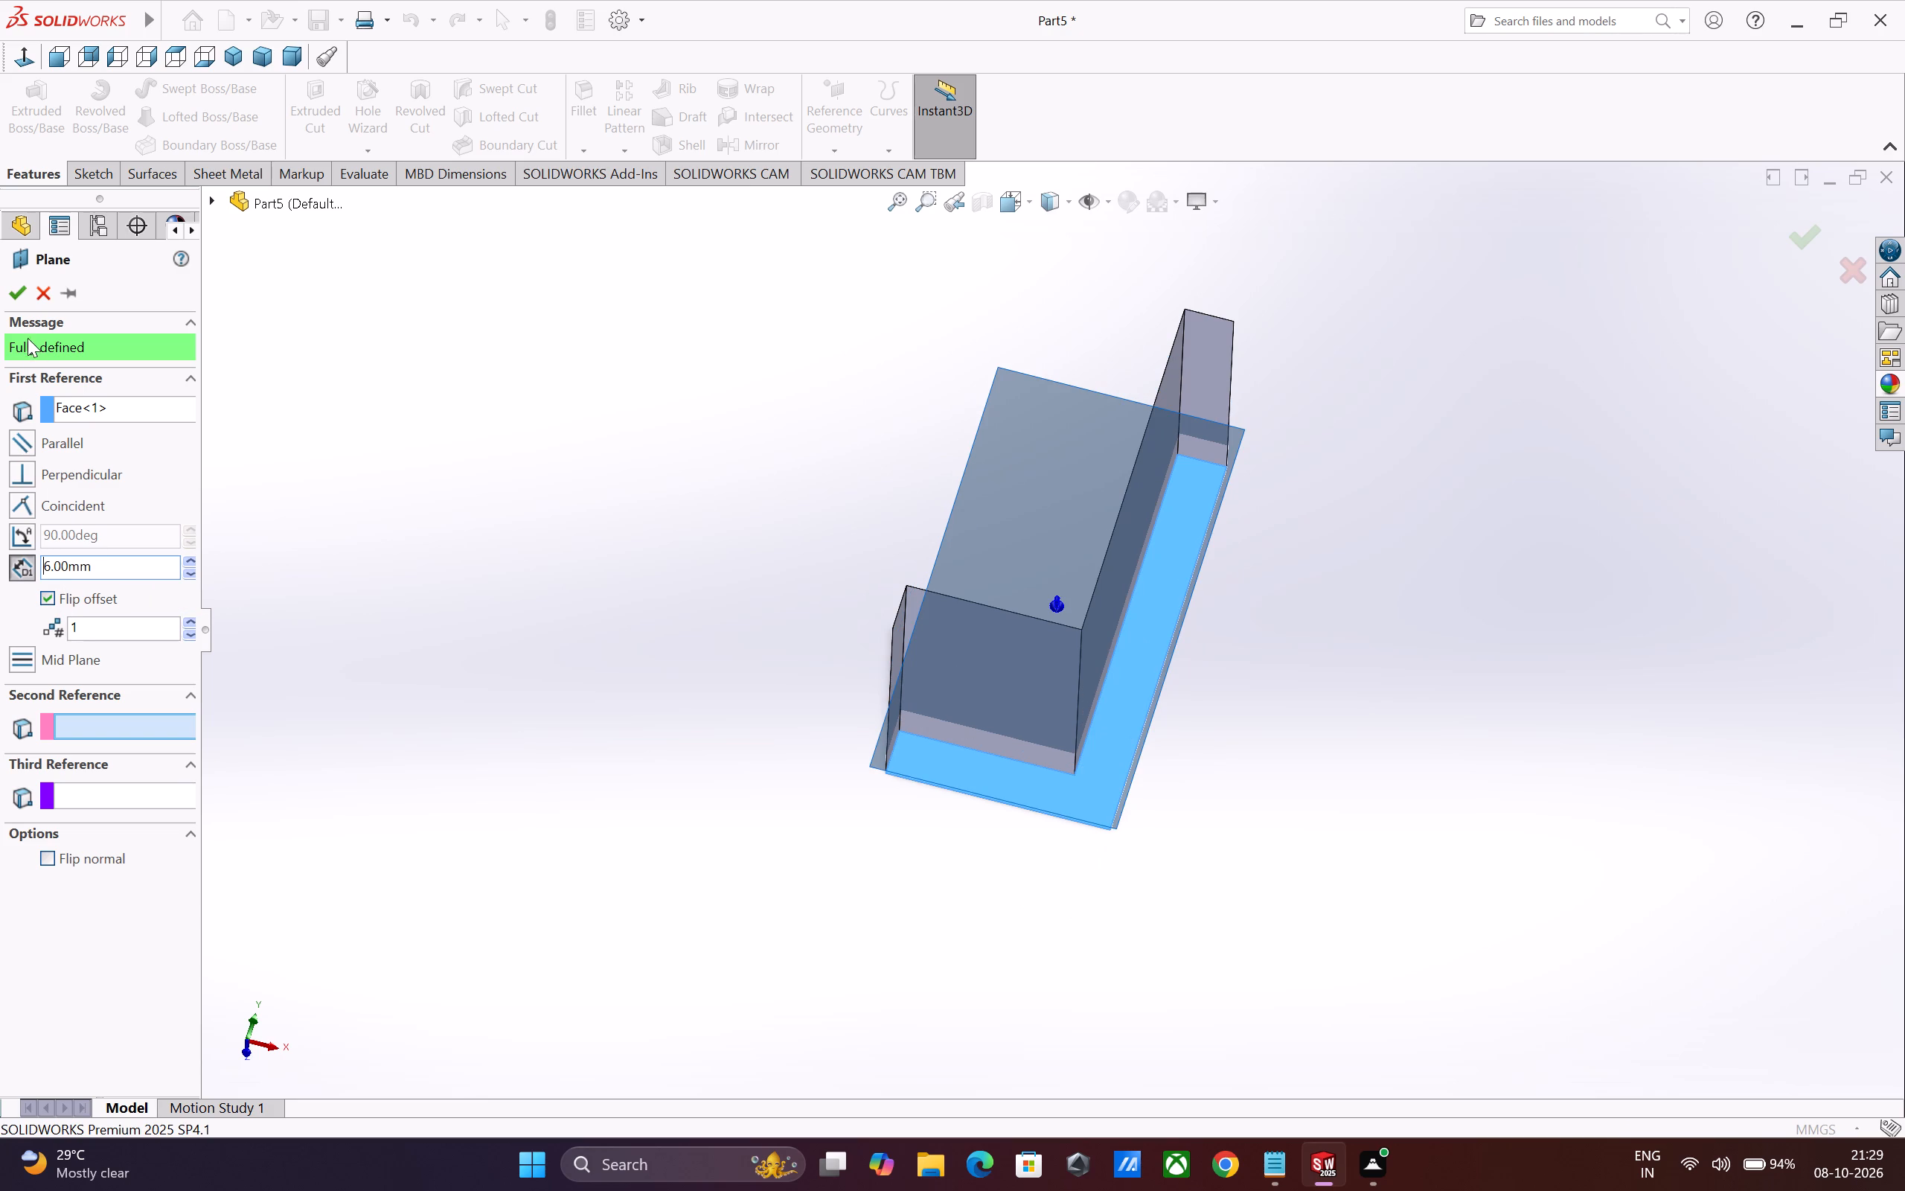
{"action": "left_click", "coordinate": [13, 301]}
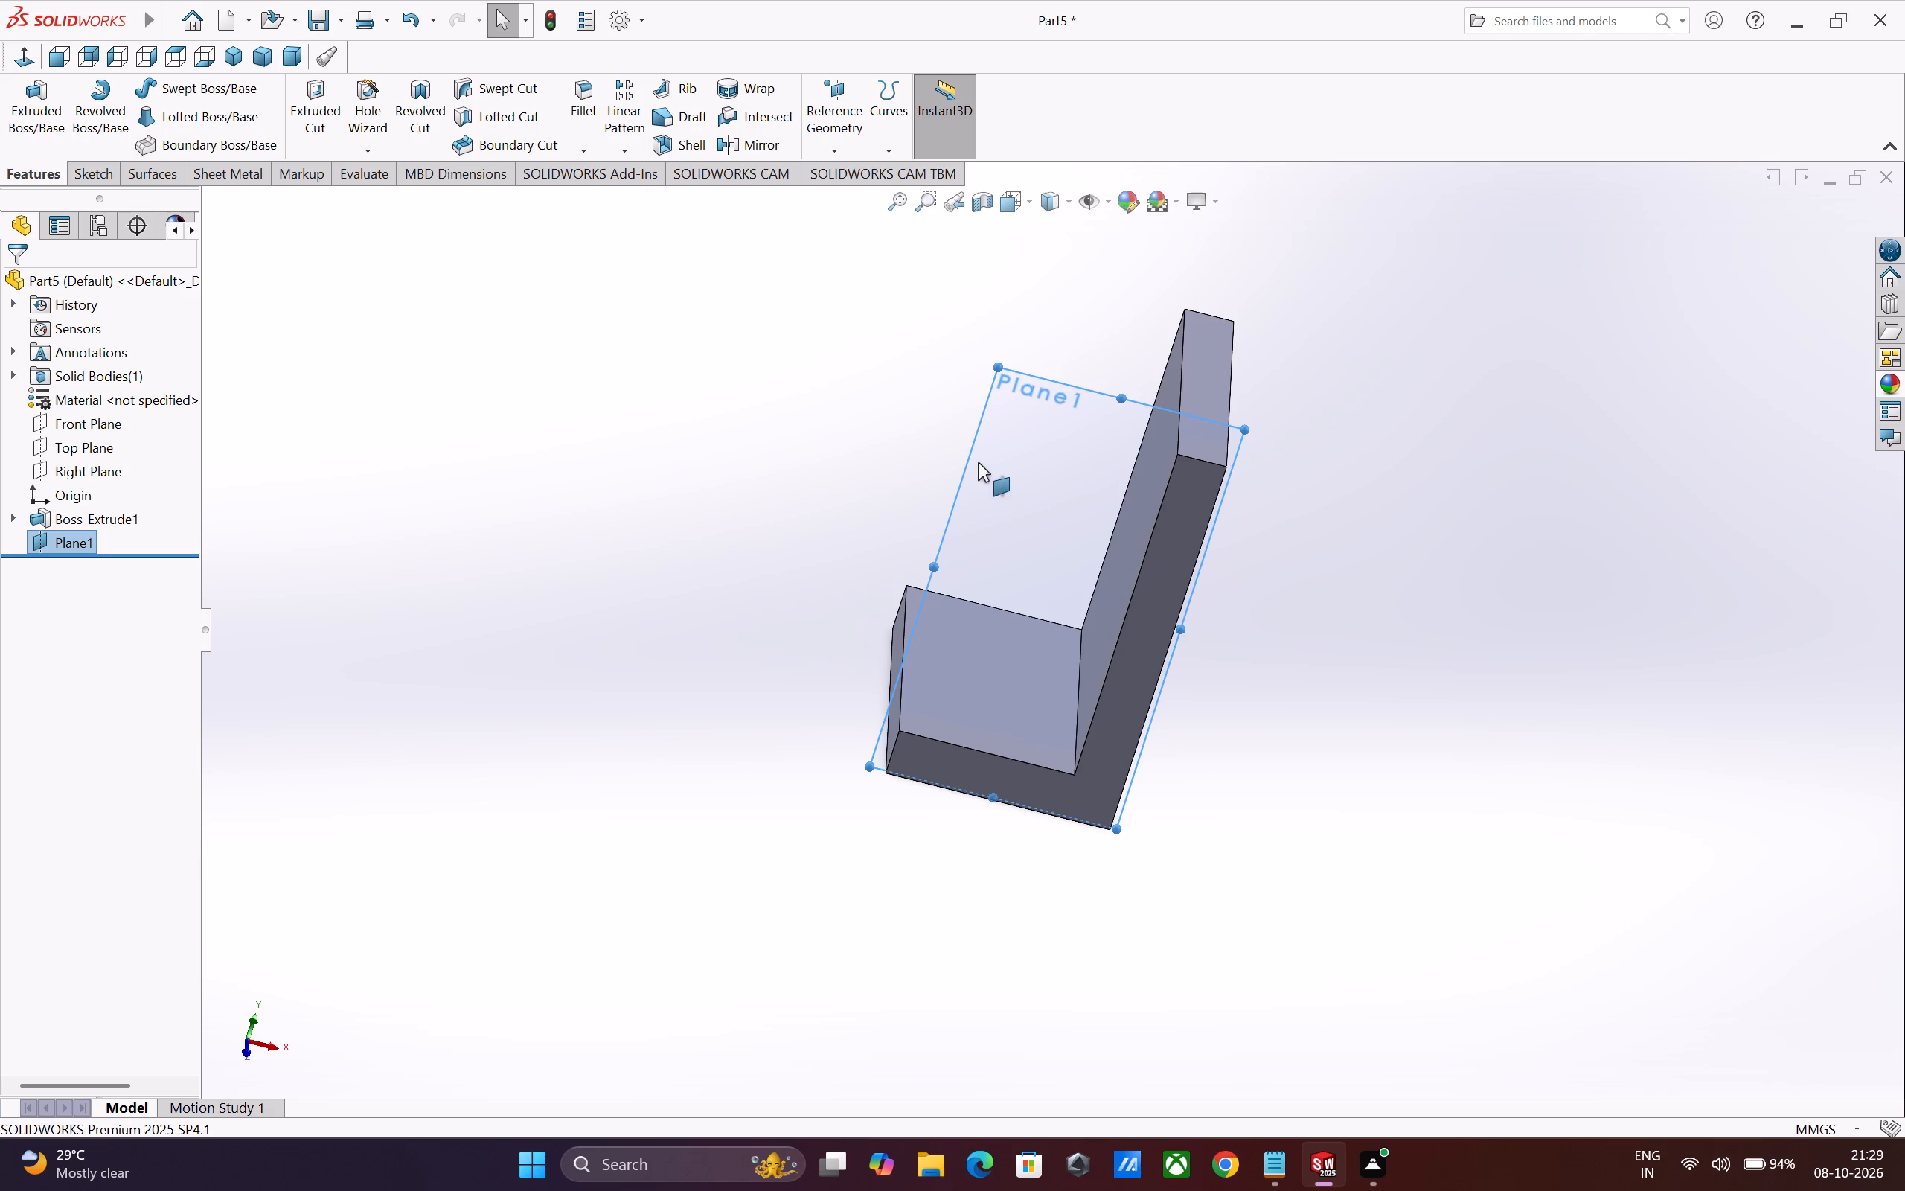
On the new plane, sketch a closed right triangle in the bracket's inner corner, about 20 mm wide and 22 mm tall.
{"action": "left_click", "coordinate": [978, 462]}
{"action": "left_click", "coordinate": [1058, 418]}
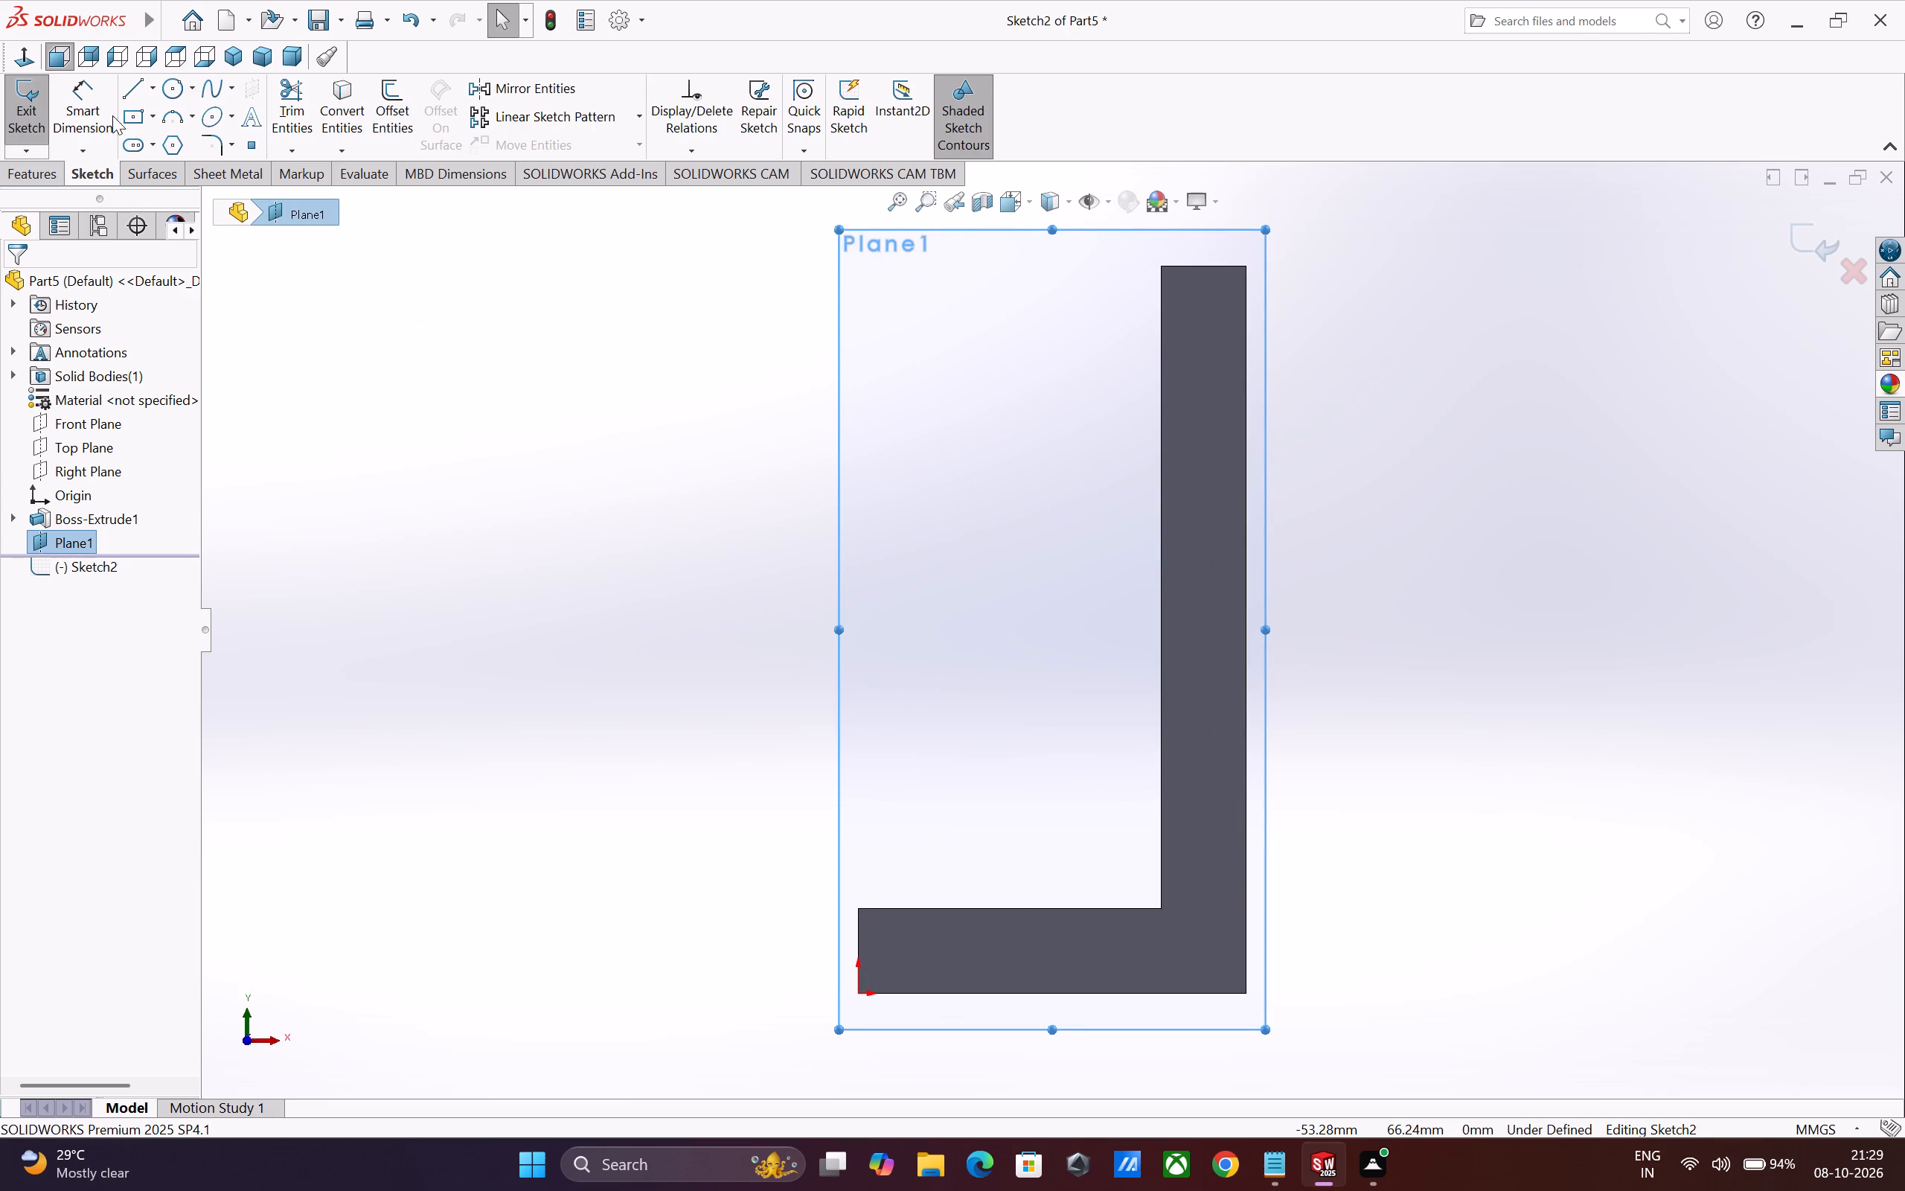
{"action": "left_click", "coordinate": [142, 89]}
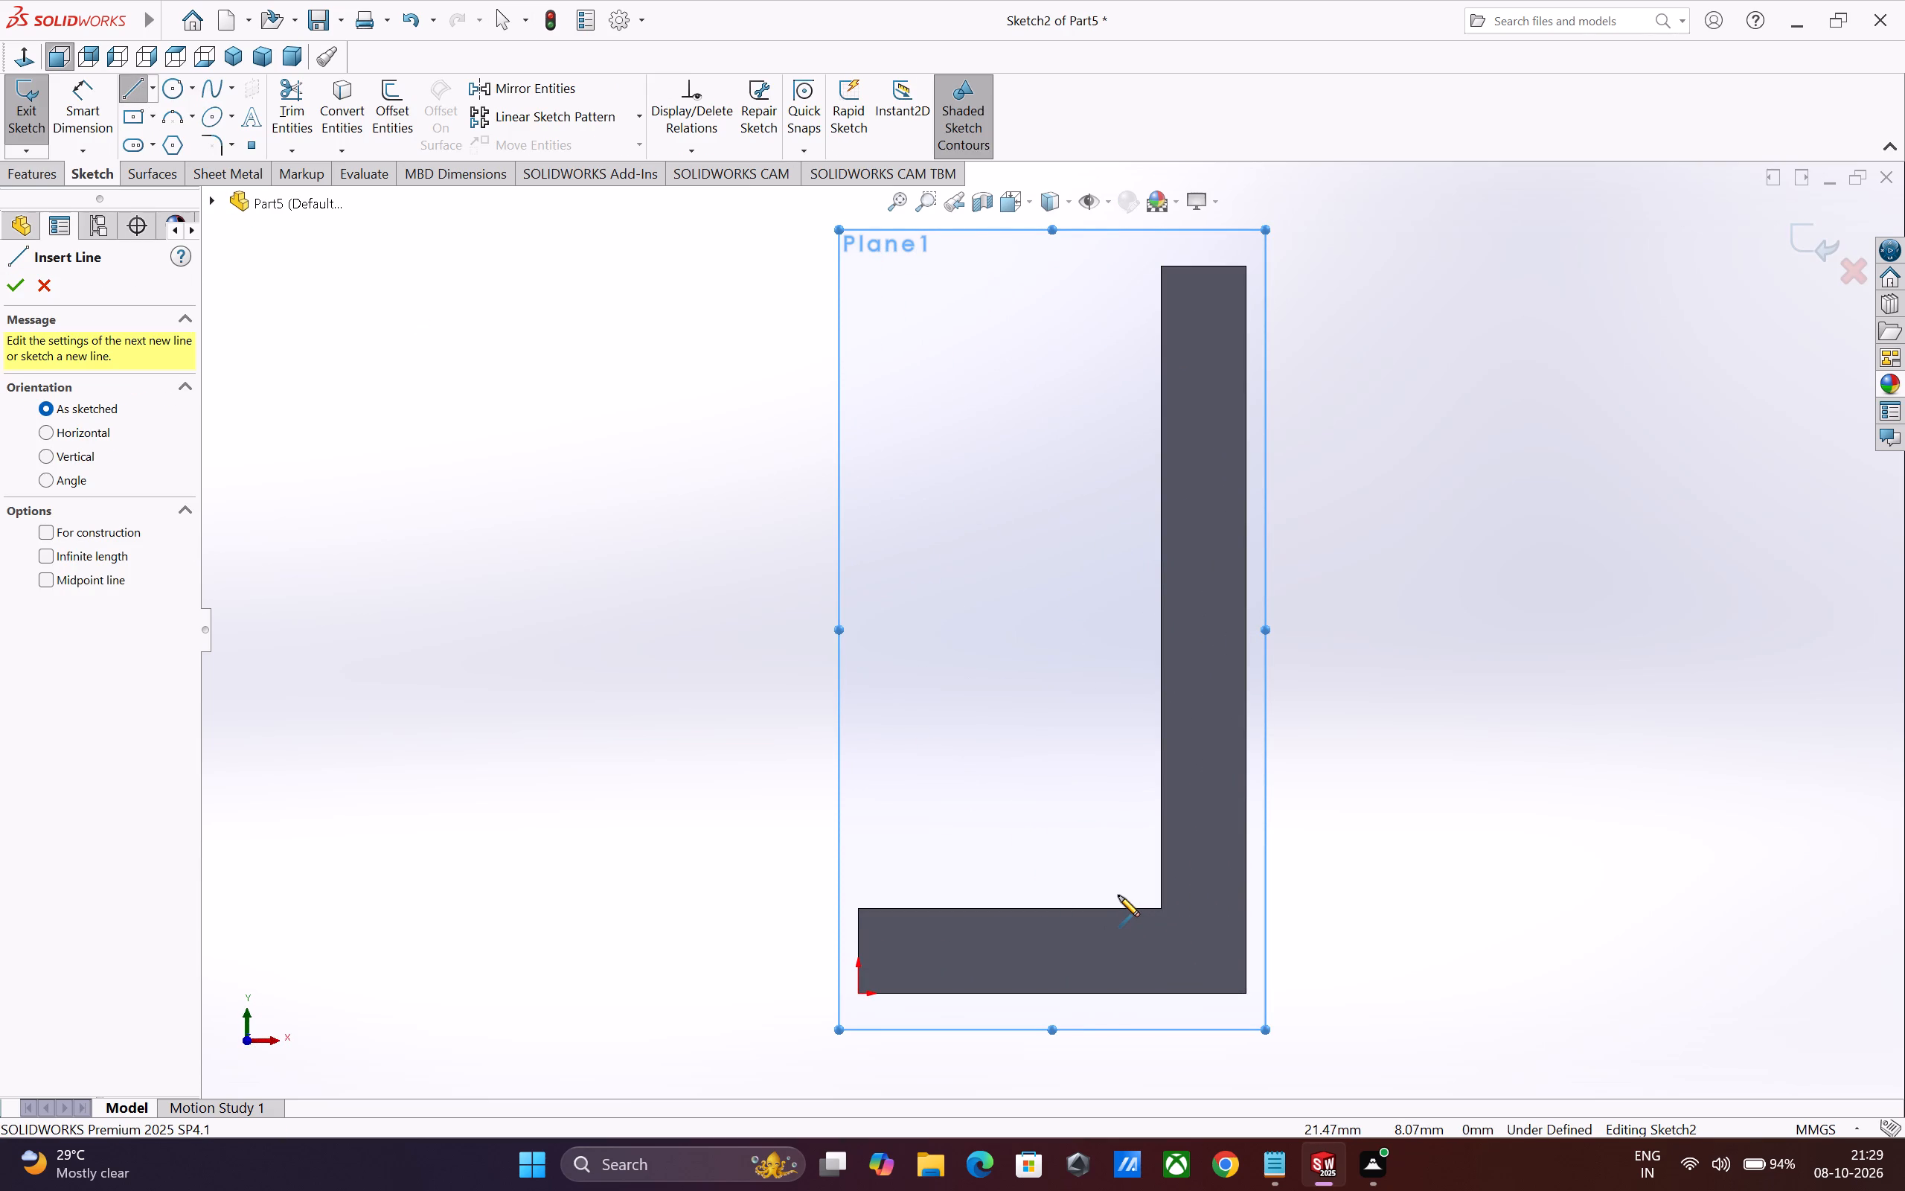
{"action": "left_click", "coordinate": [1162, 909]}
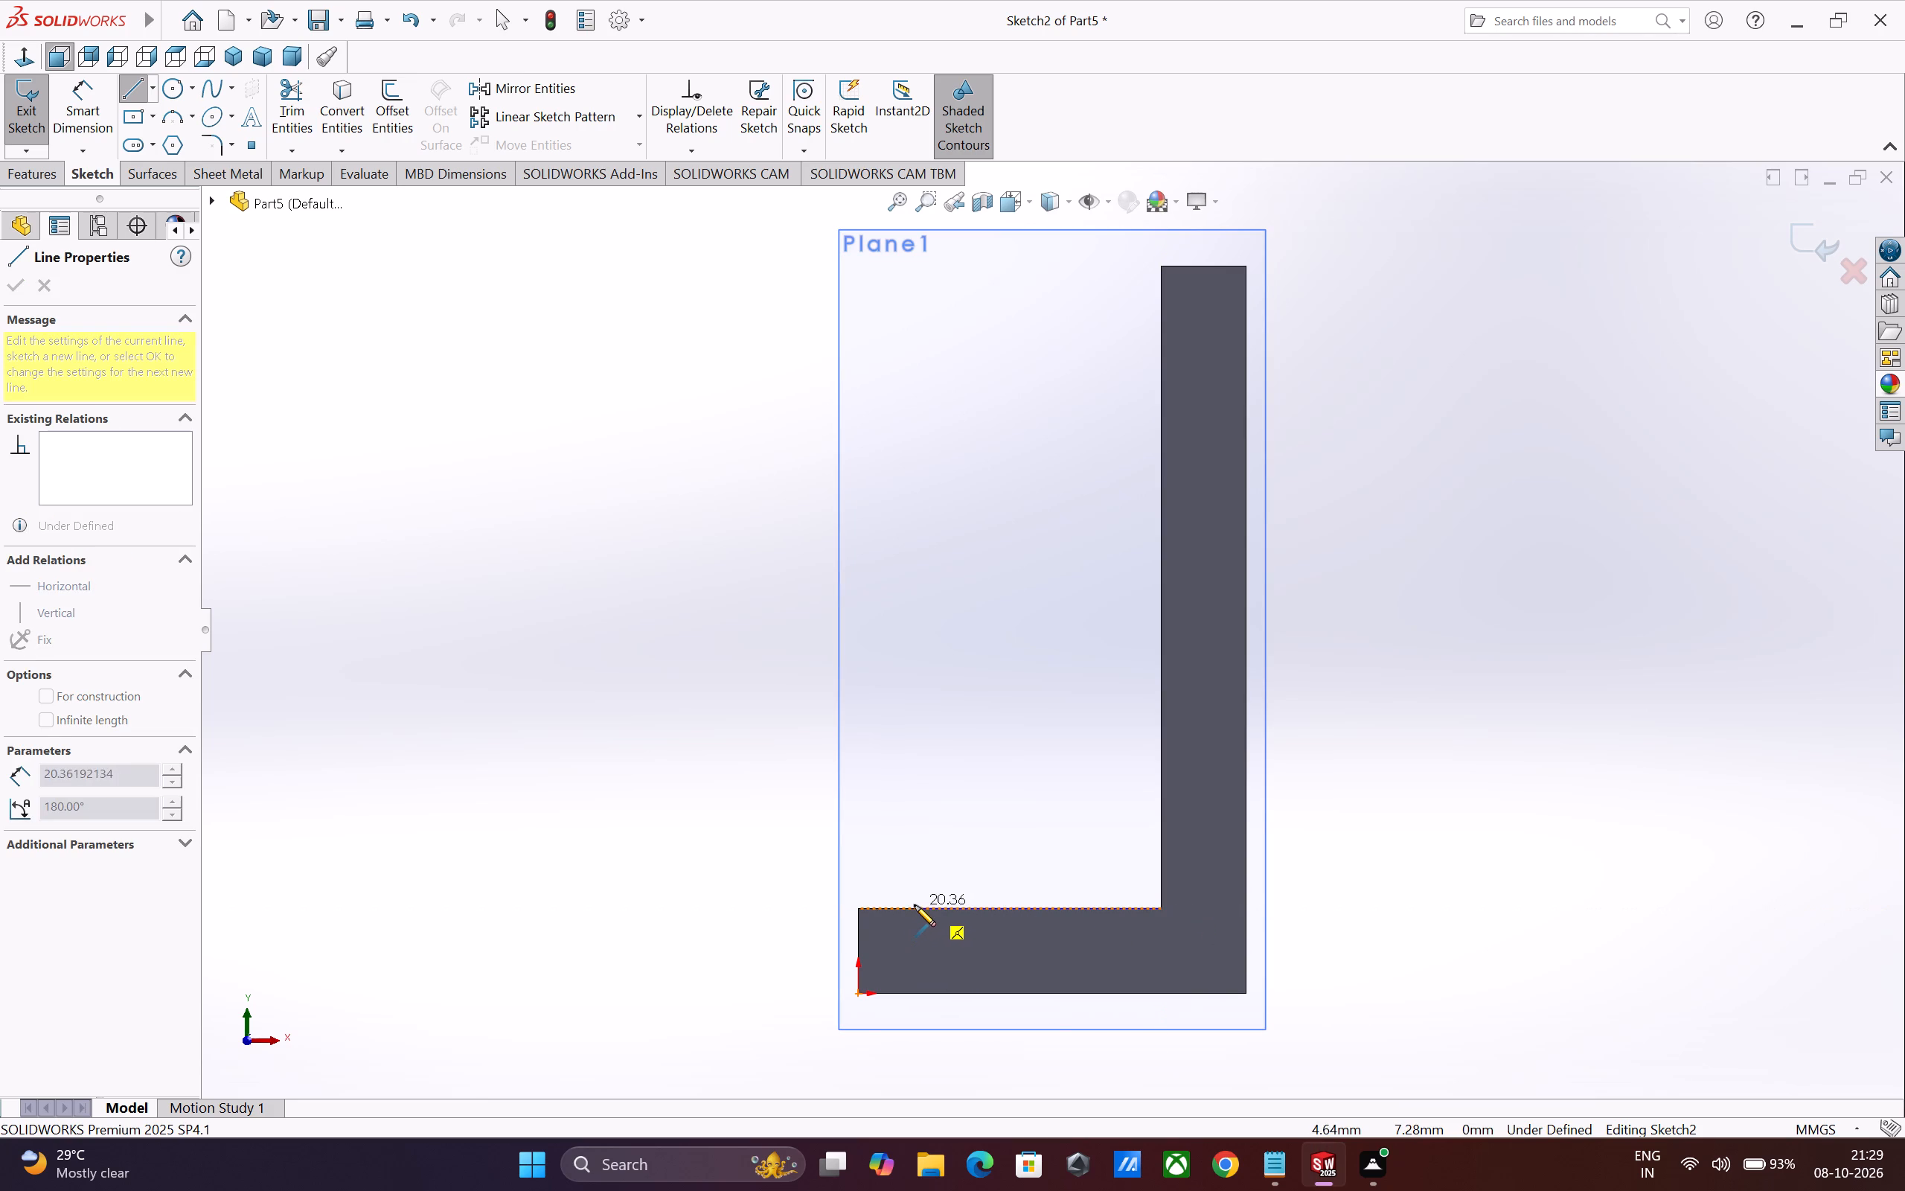
{"action": "left_click", "coordinate": [913, 904]}
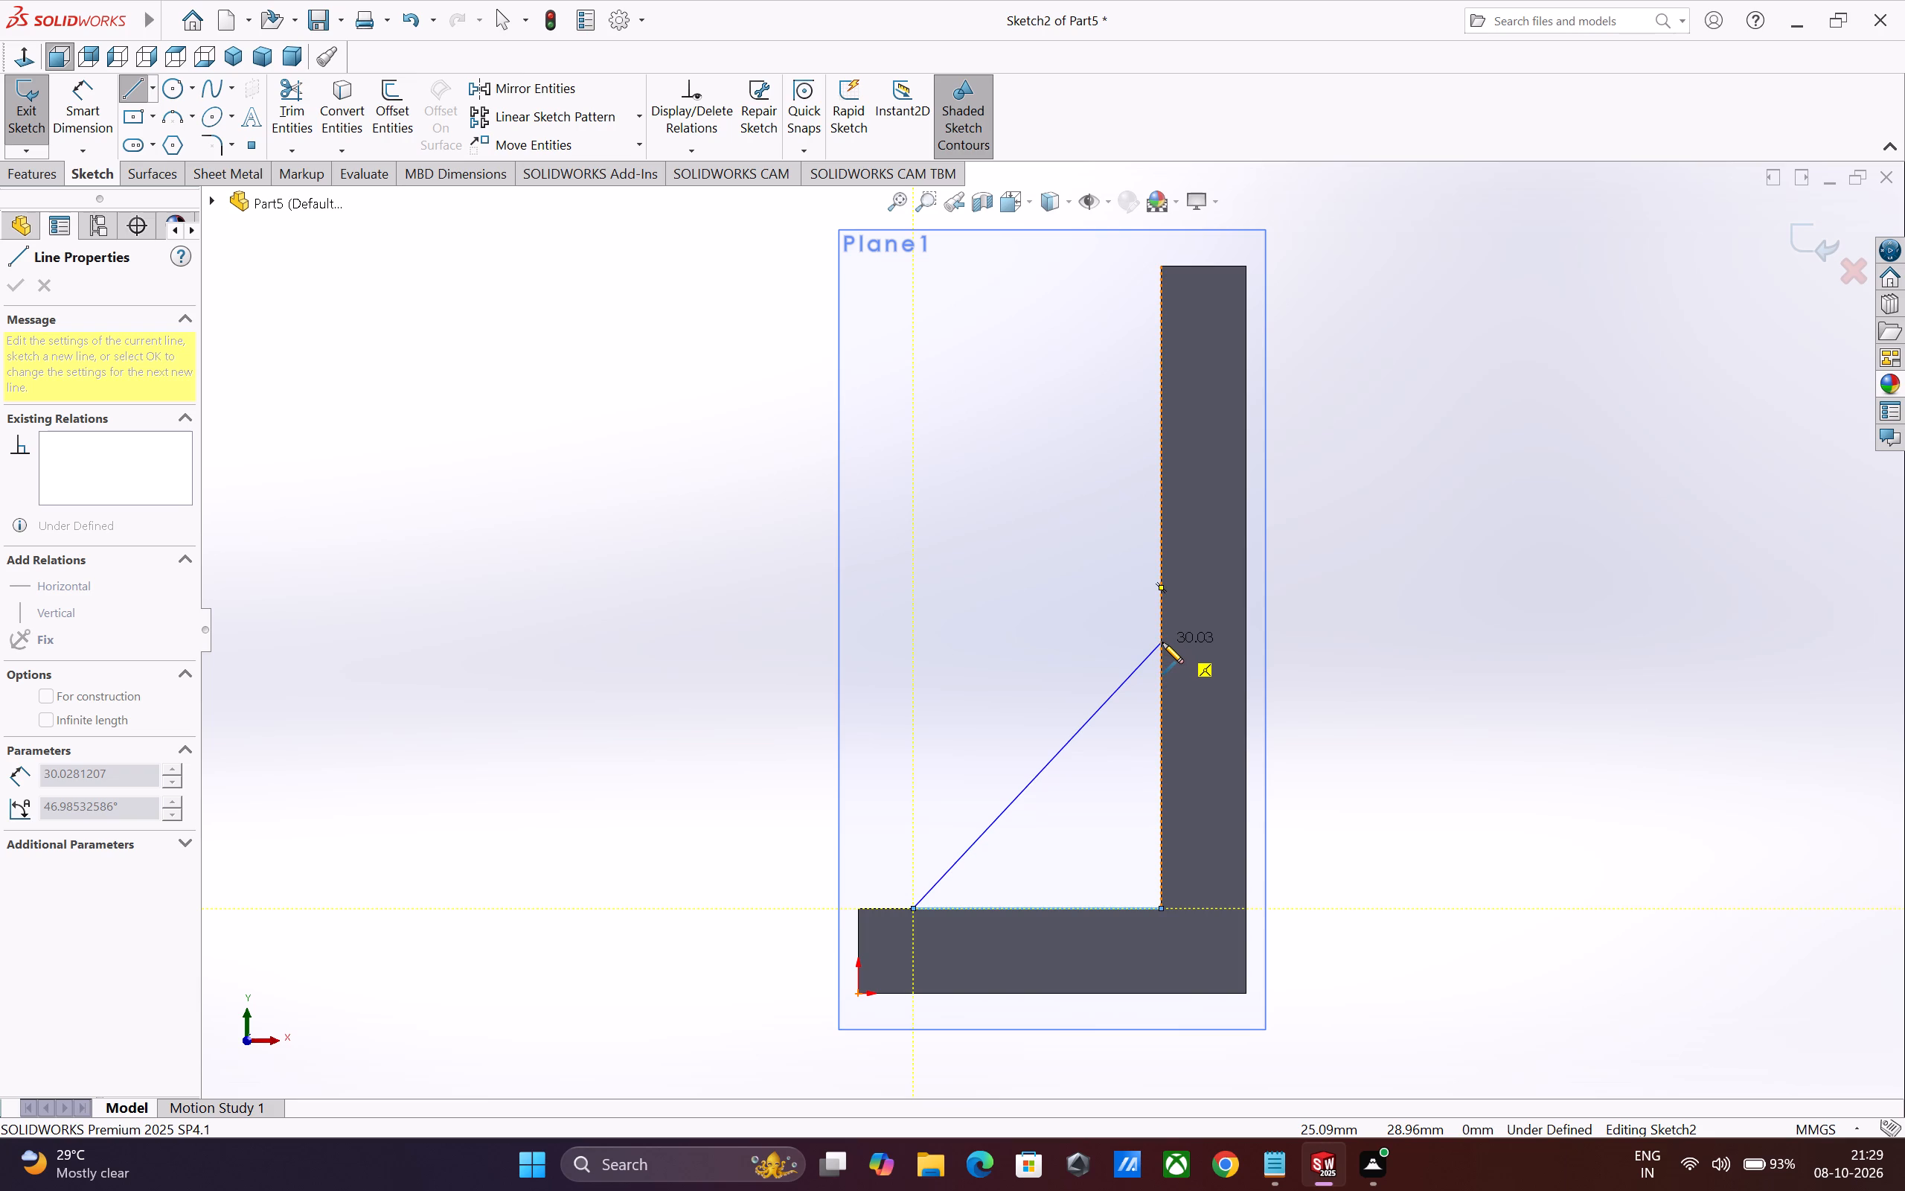
{"action": "left_click", "coordinate": [1162, 642]}
{"action": "left_click", "coordinate": [1161, 907]}
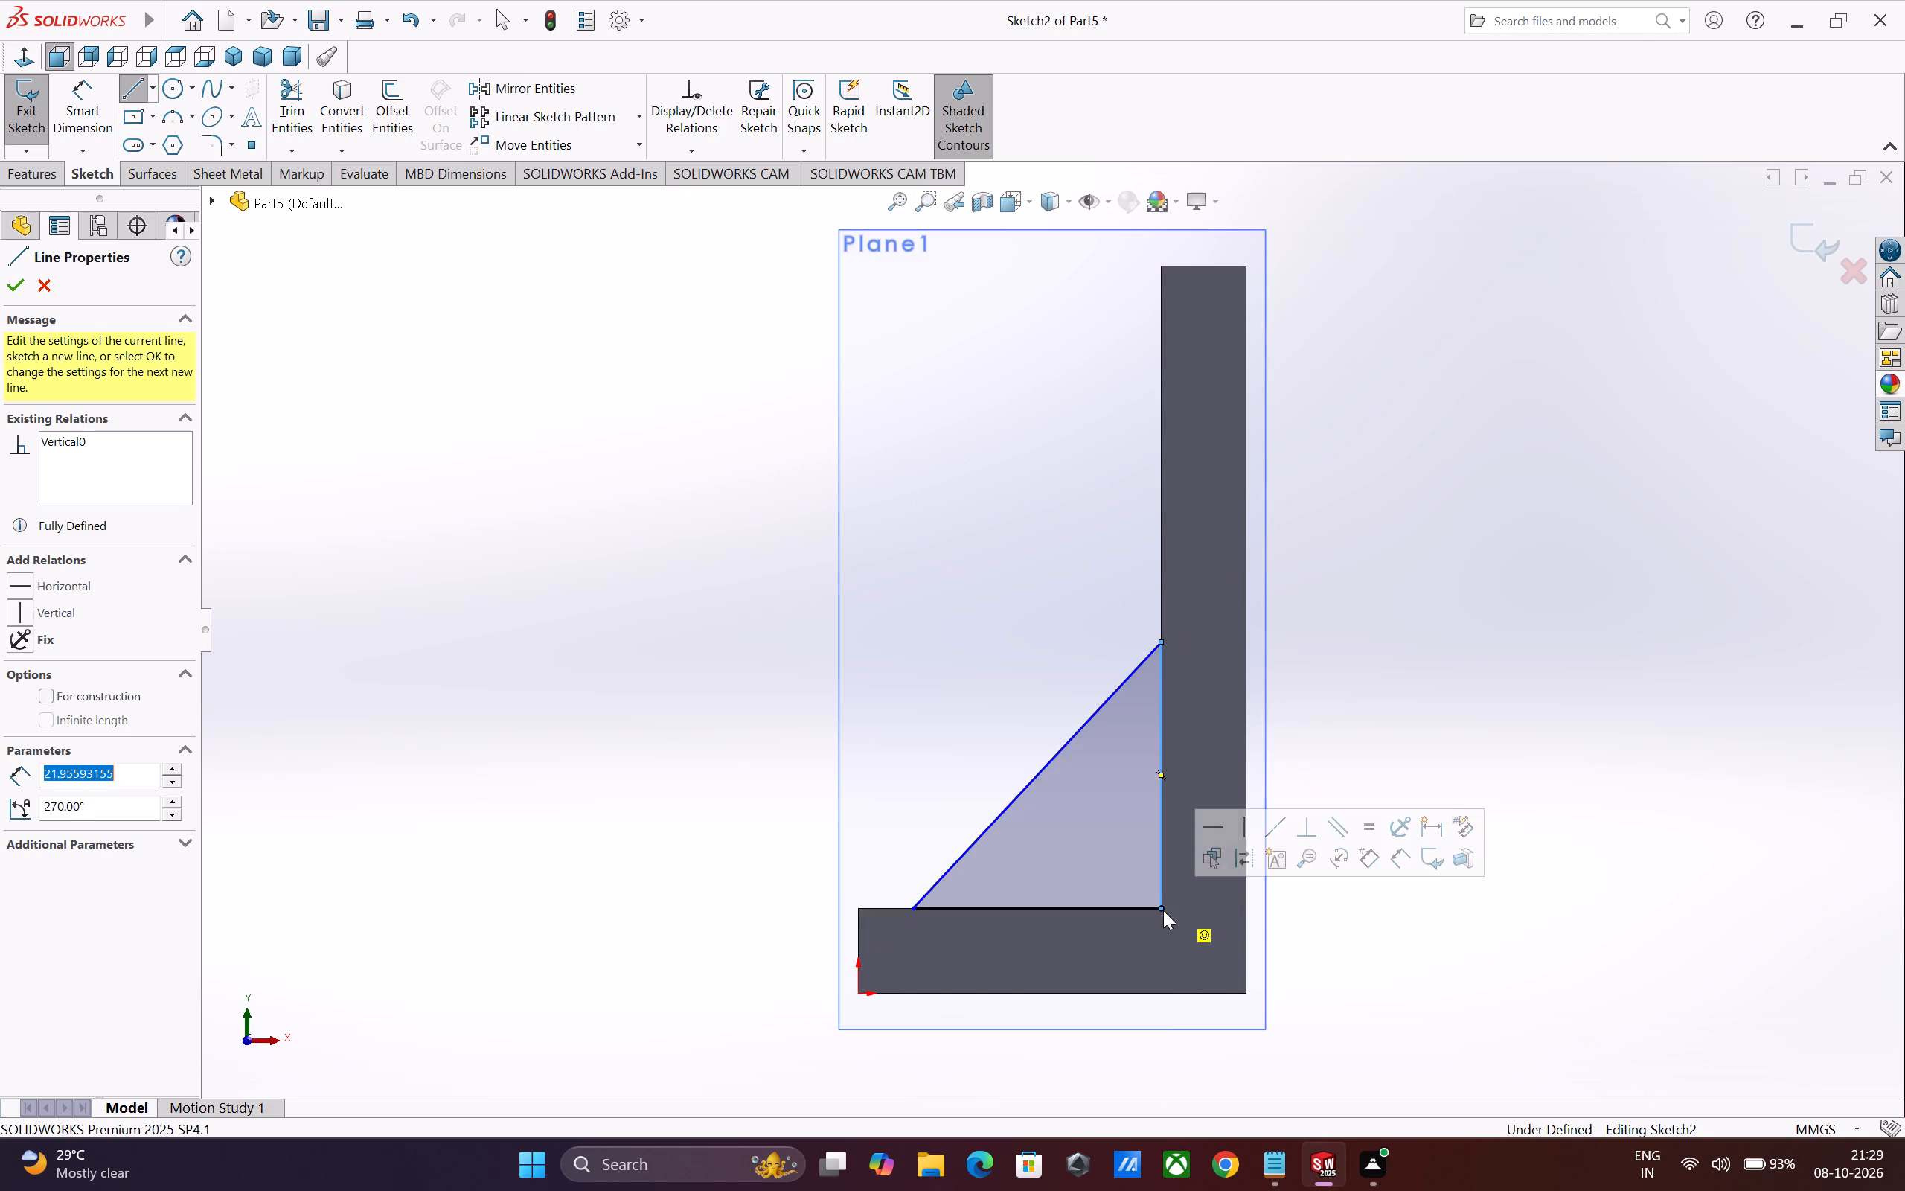
{"action": "key", "text": "Escape"}
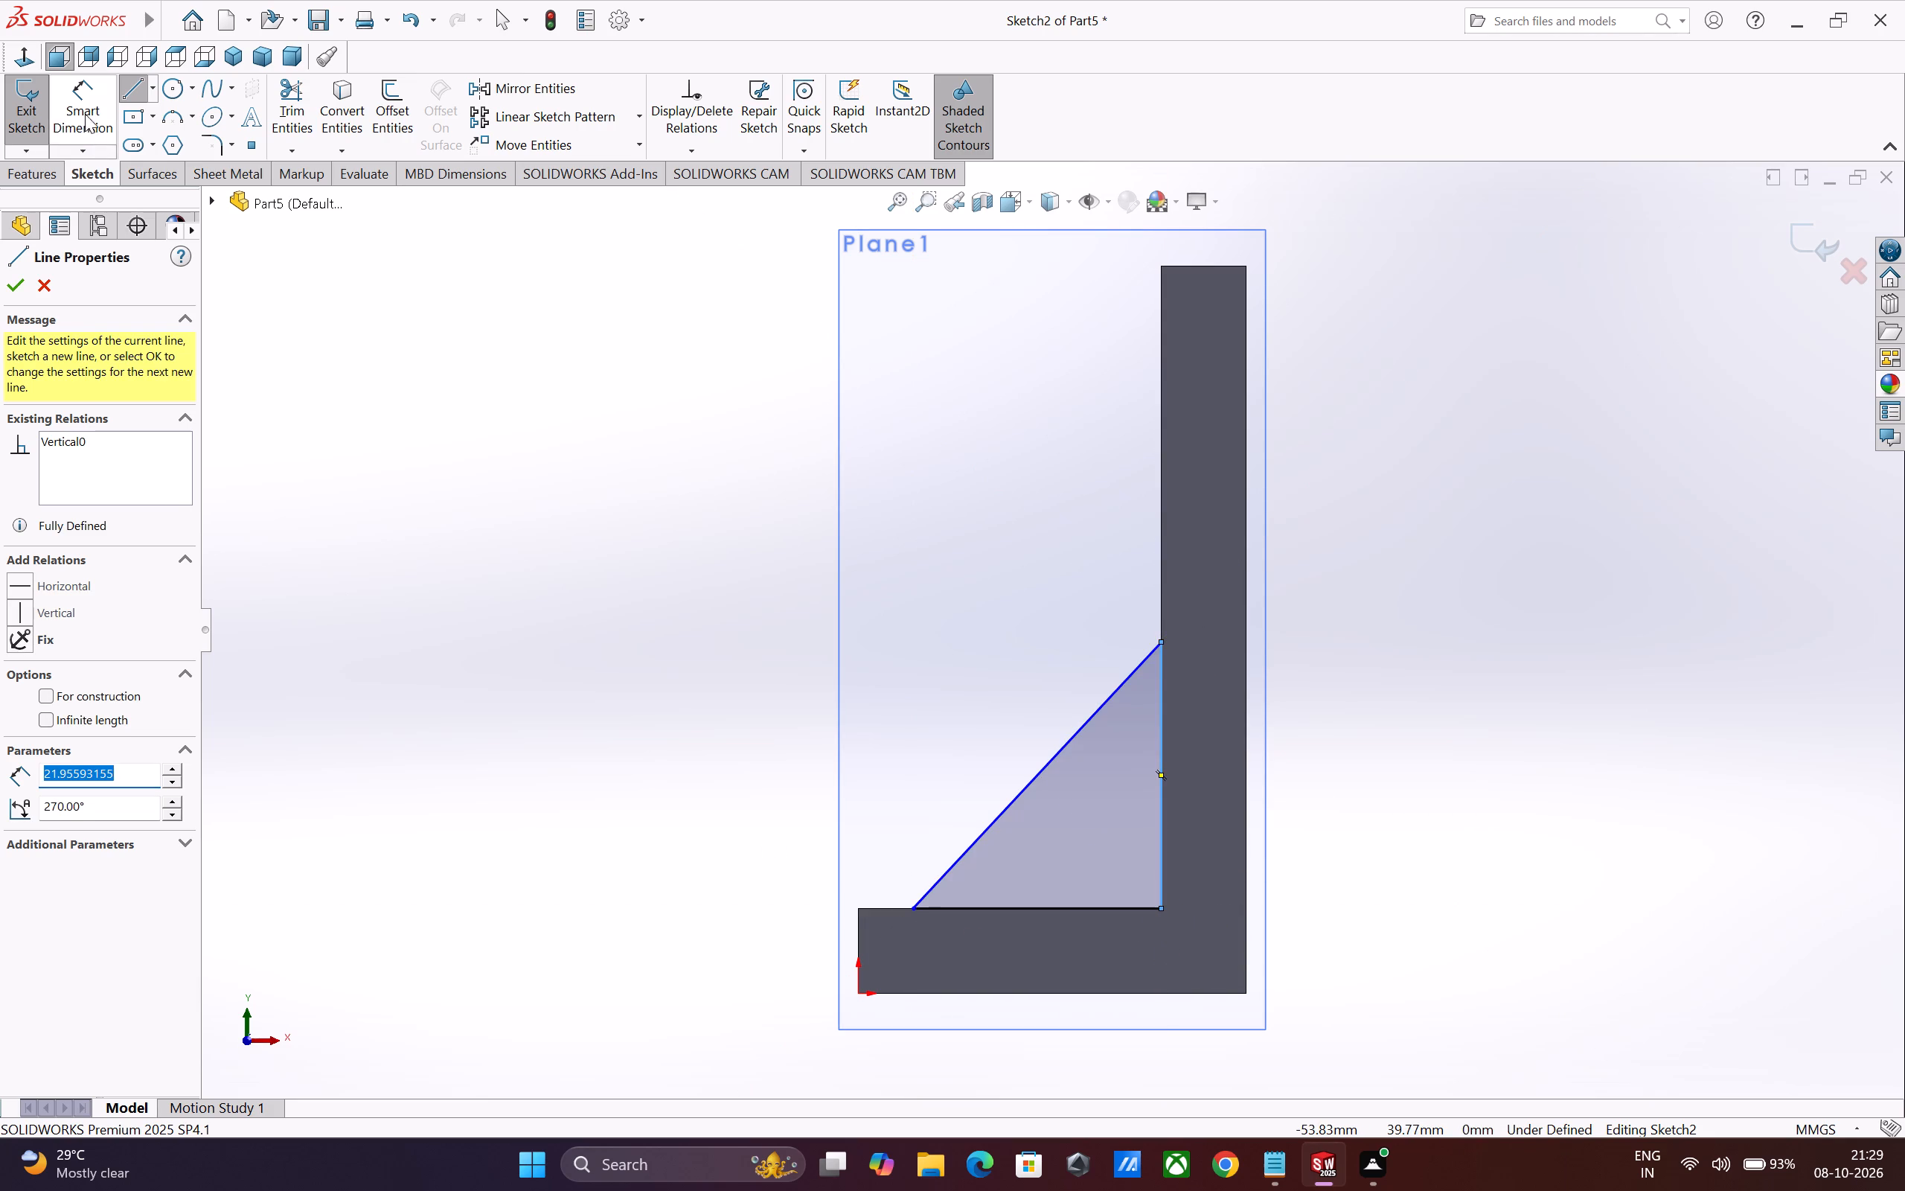
Dimension the triangle's horizontal and vertical legs to 20 mm each.
{"action": "left_click_drag", "start_coordinate": [83, 110], "coordinate": [90, 120]}
{"action": "left_click", "coordinate": [1062, 905]}
{"action": "left_click", "coordinate": [1073, 949]}
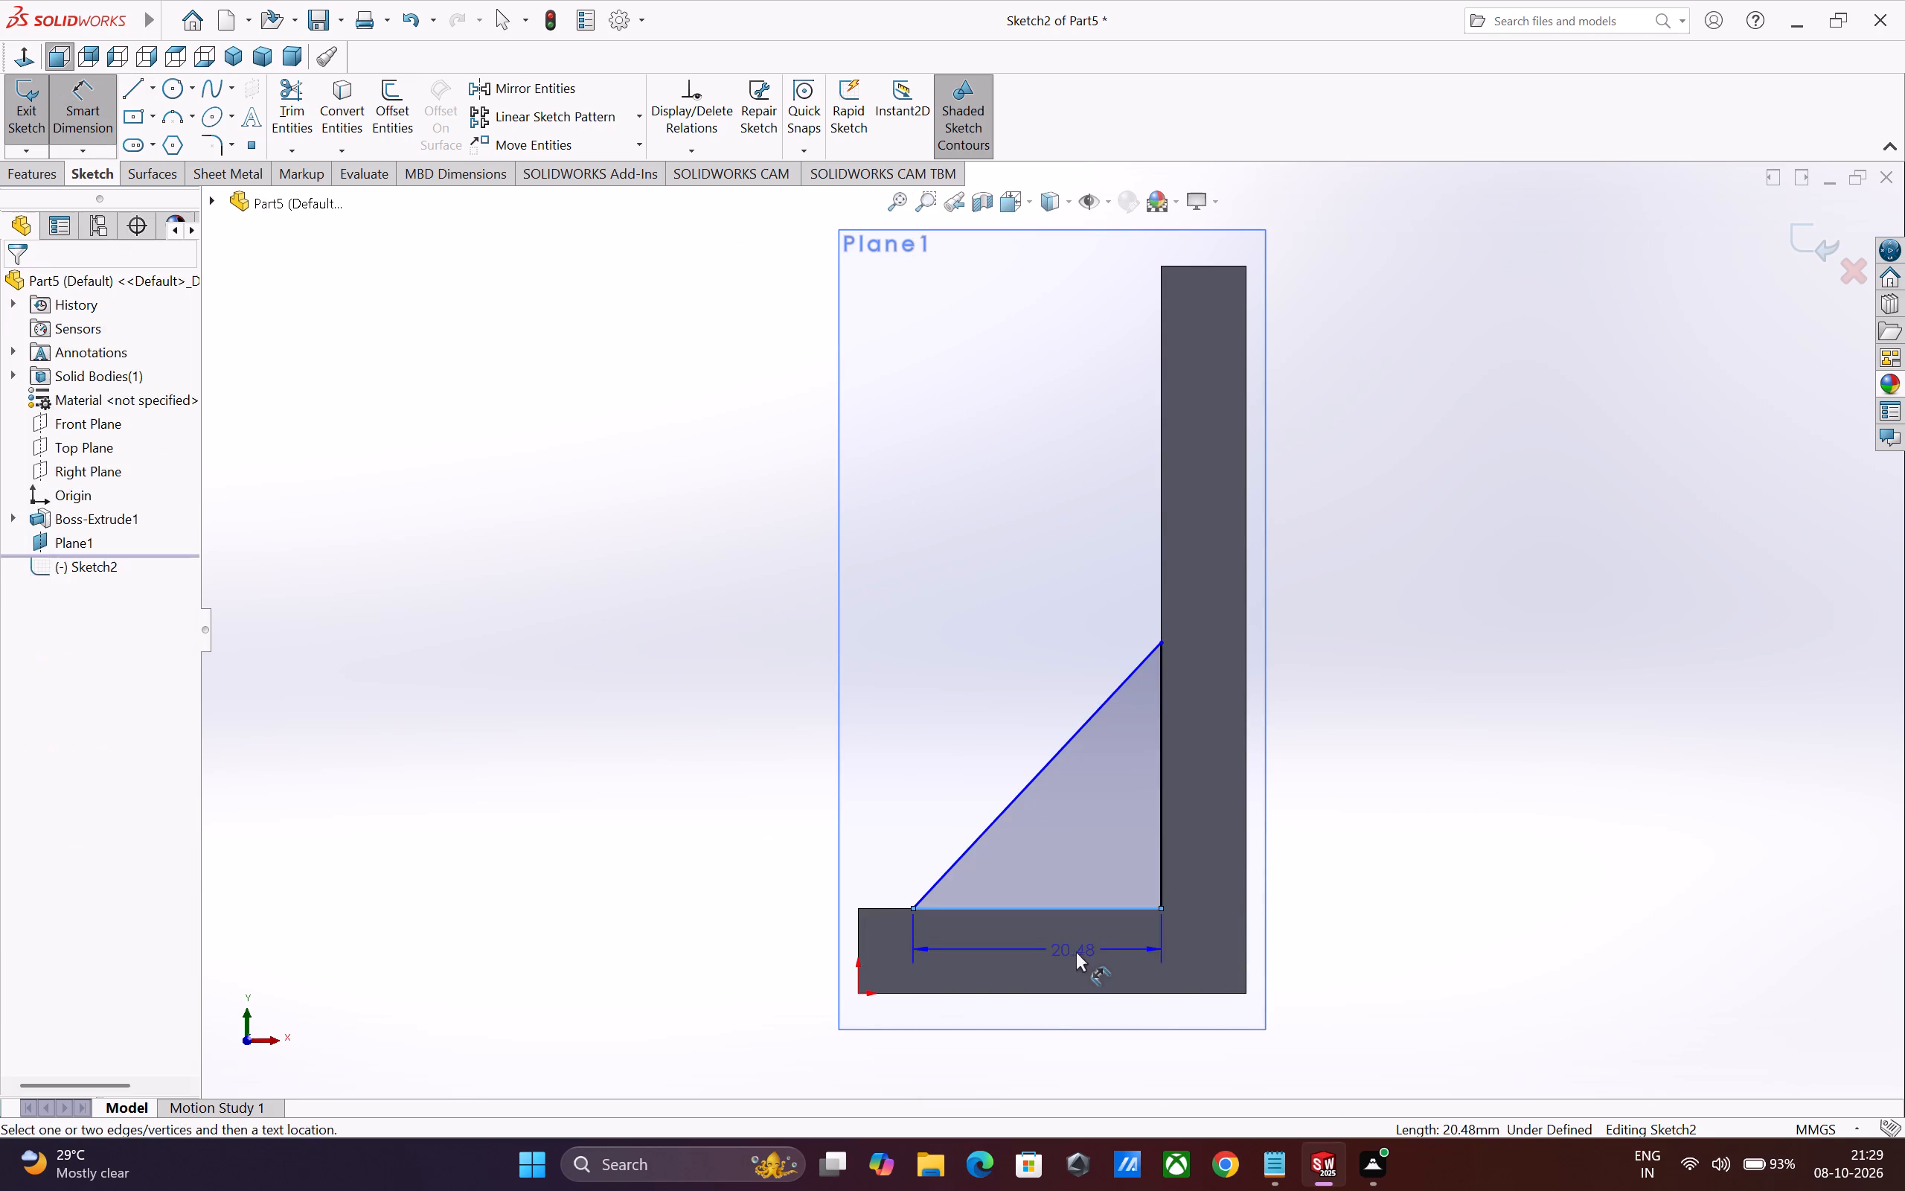
{"action": "key", "text": "2"}
{"action": "key", "text": "0"}
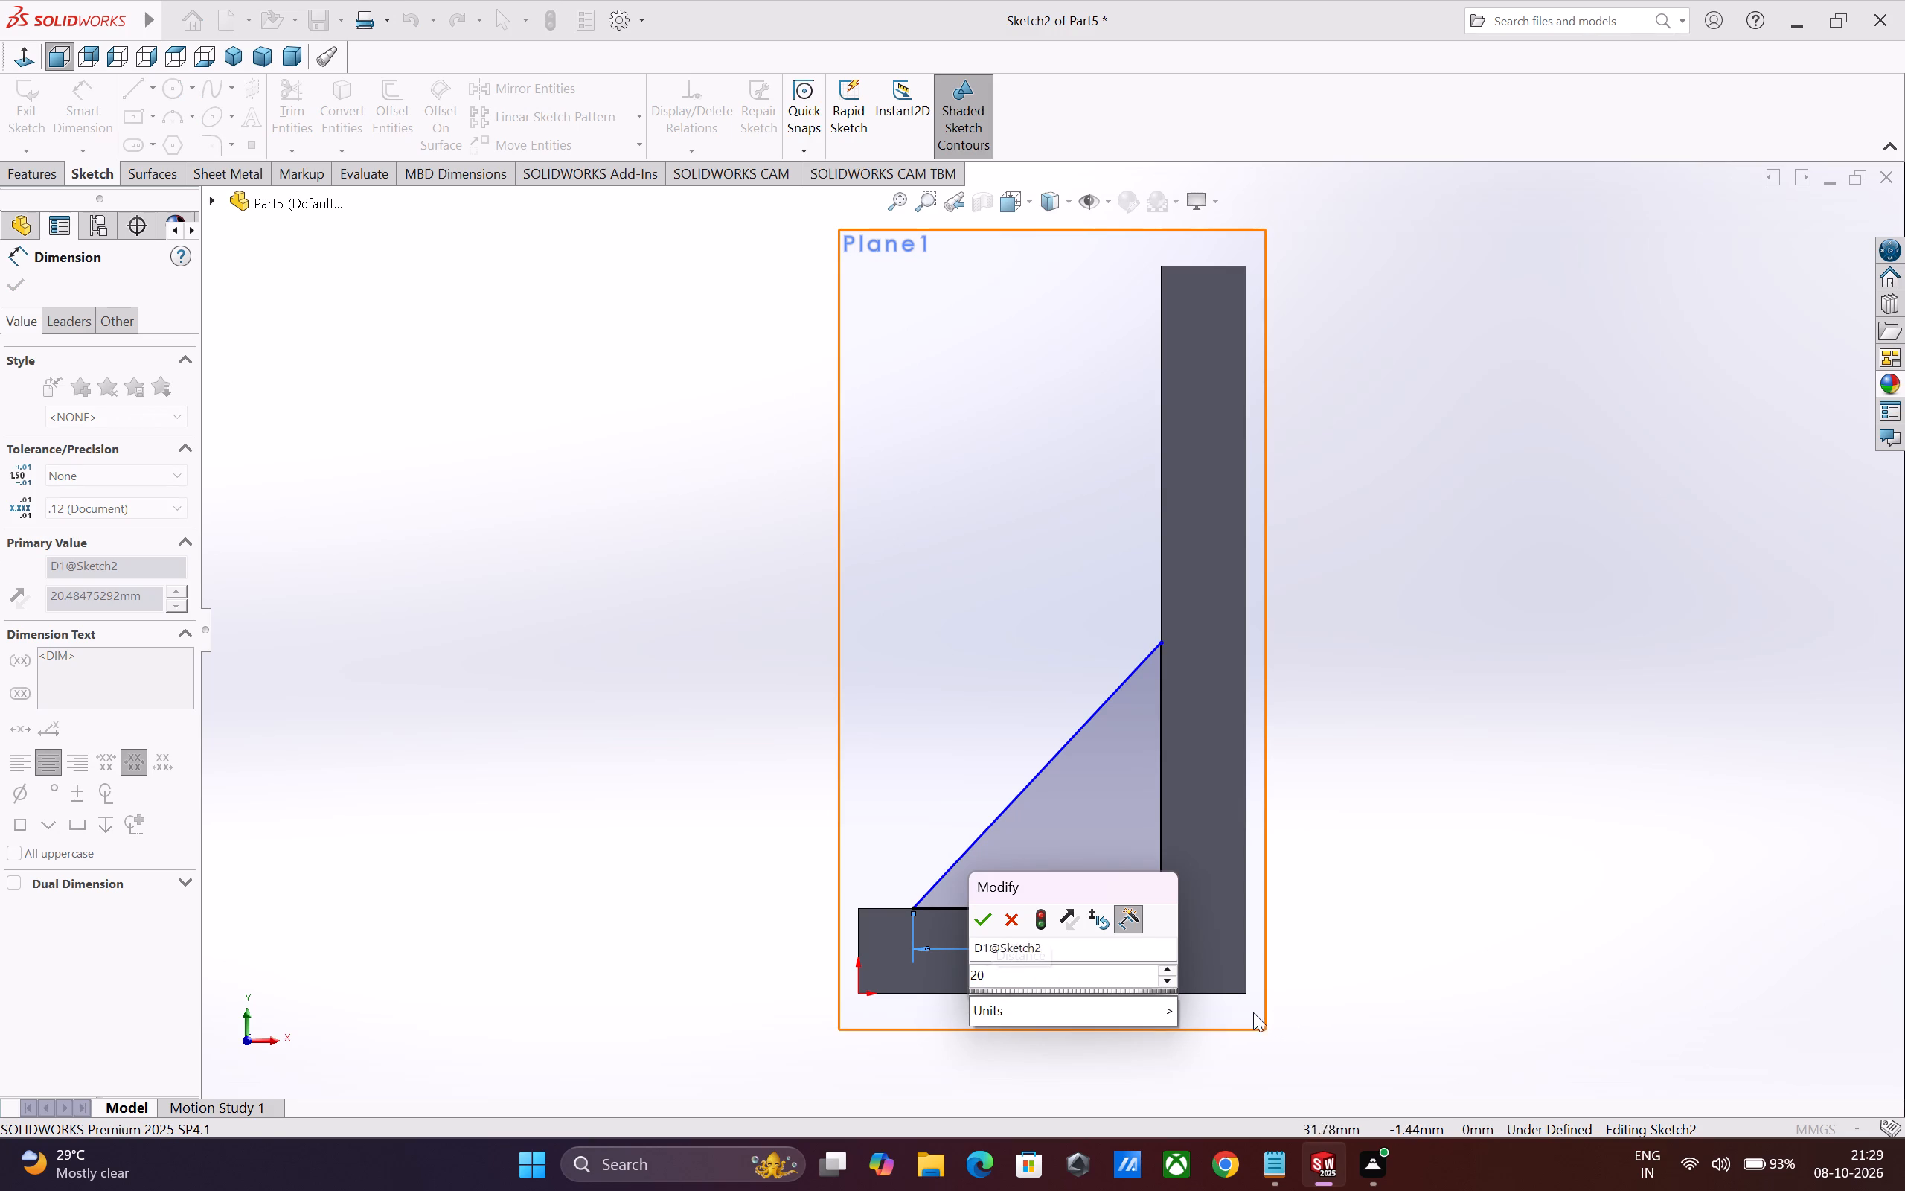
{"action": "key", "text": "Return"}
{"action": "left_click", "coordinate": [1161, 860]}
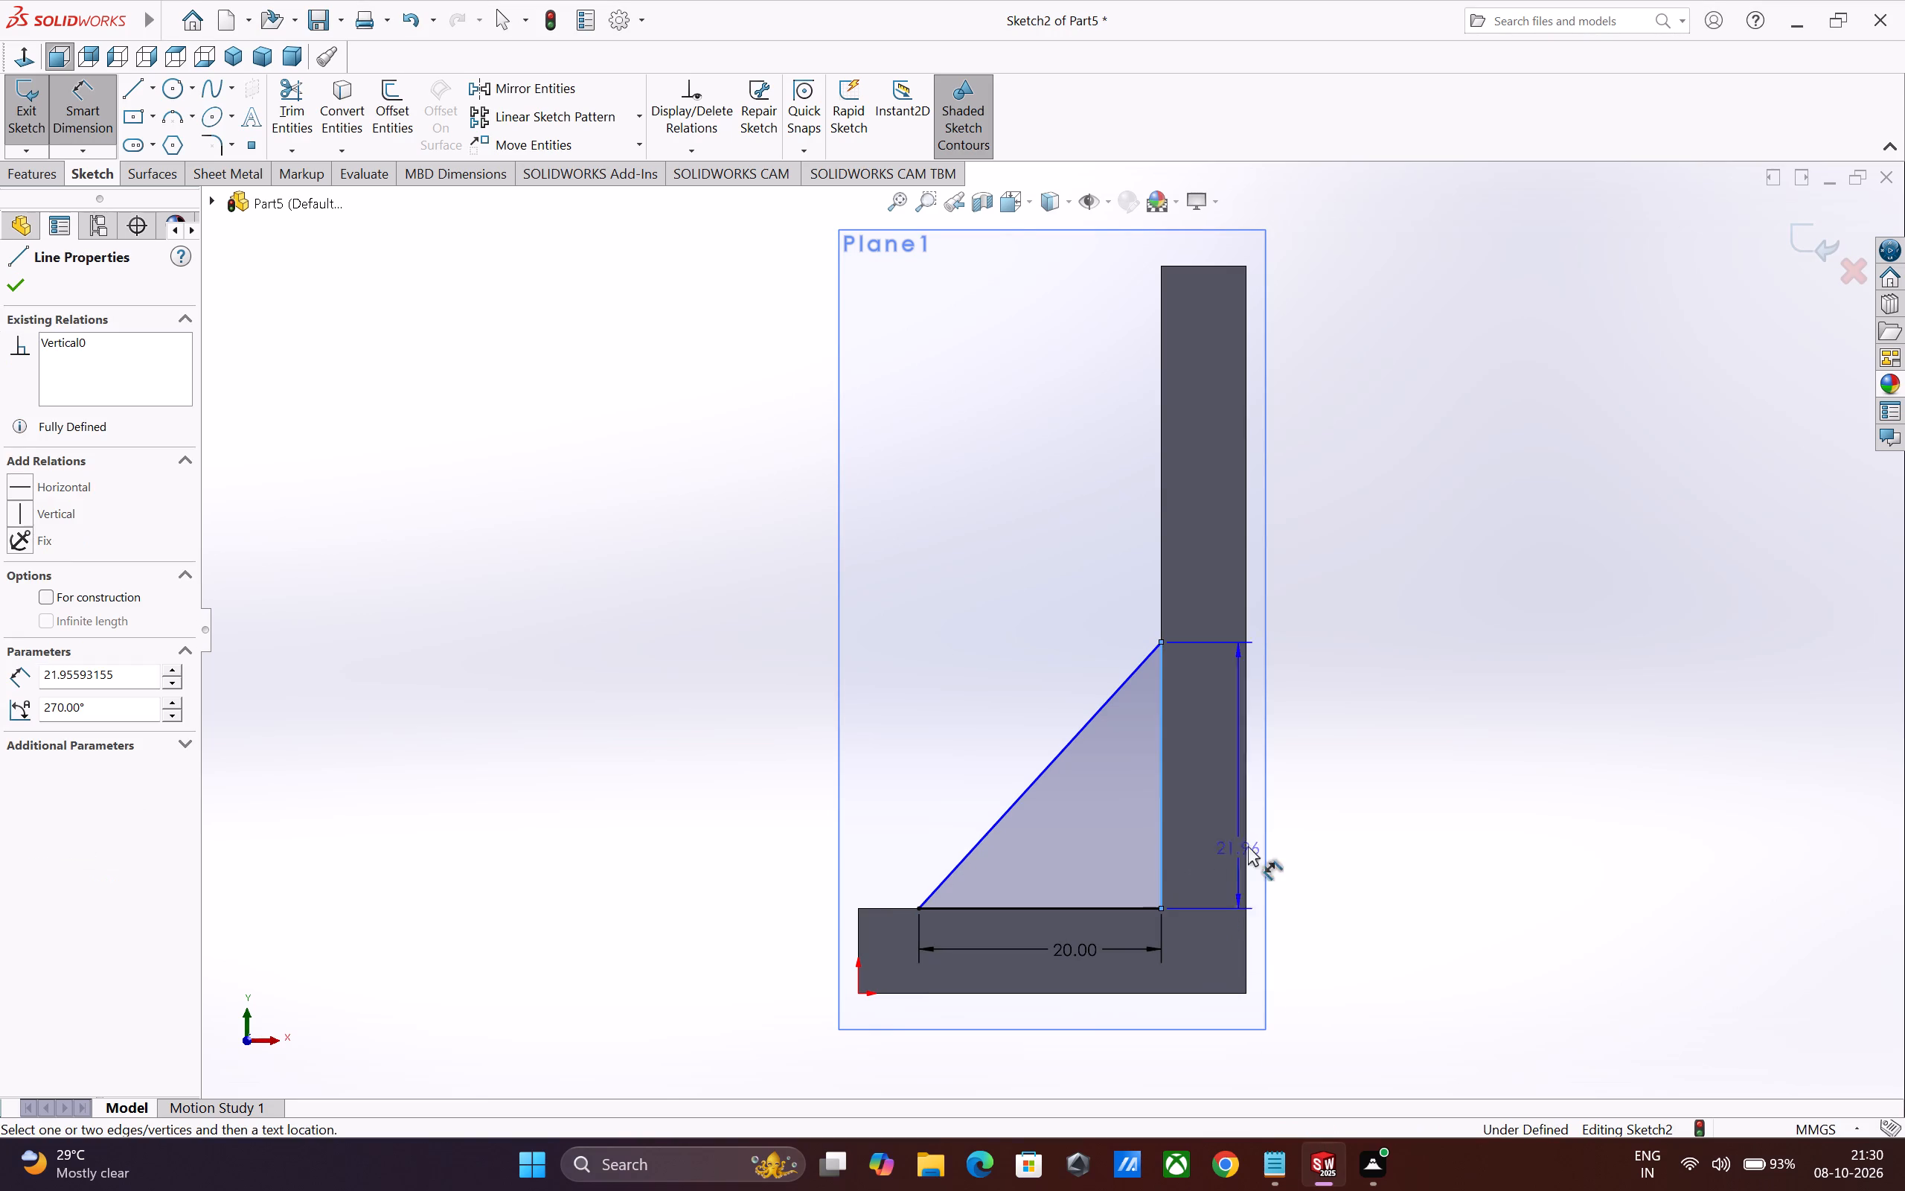
{"action": "left_click", "coordinate": [1304, 834]}
{"action": "key", "text": "2"}
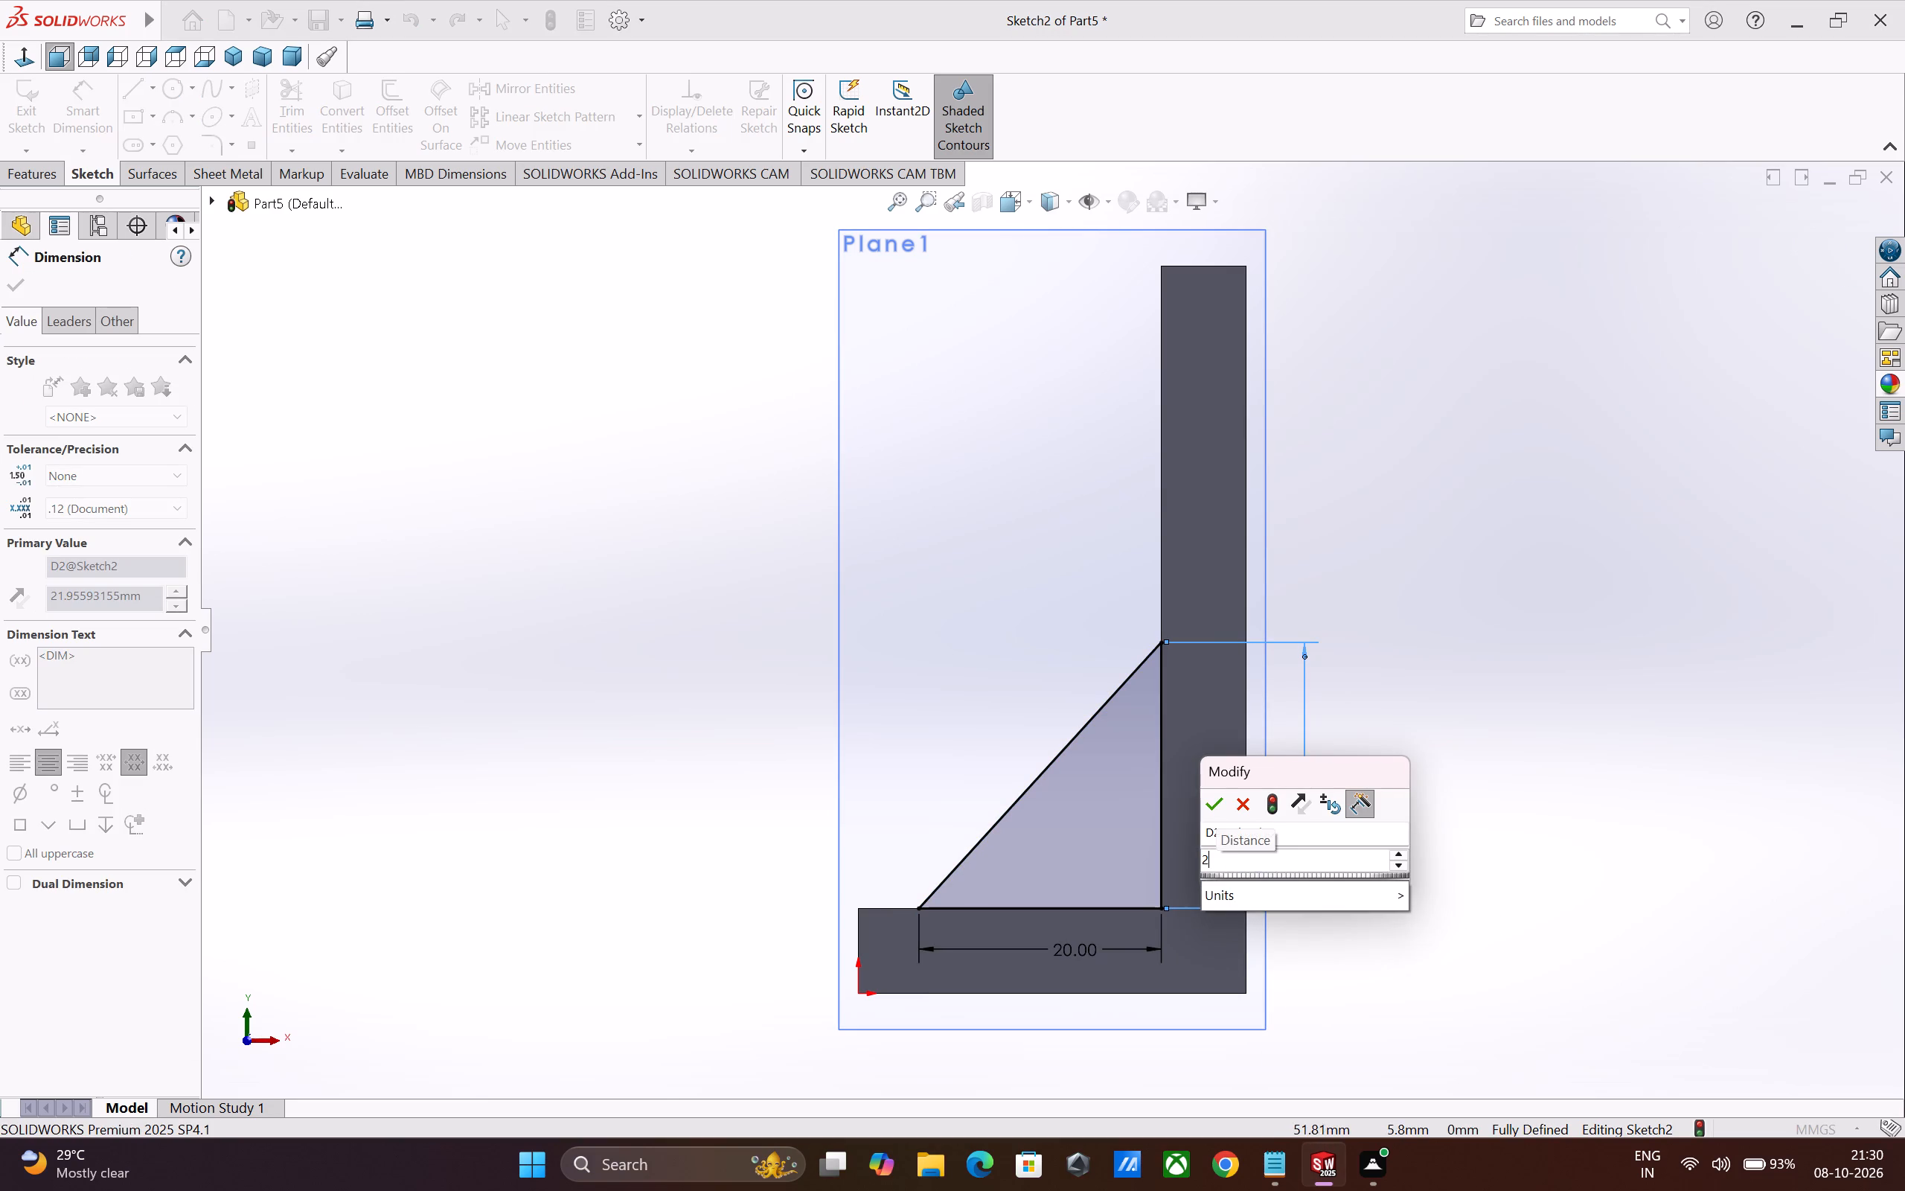
{"action": "key", "text": "0"}
{"action": "key", "text": "Return"}
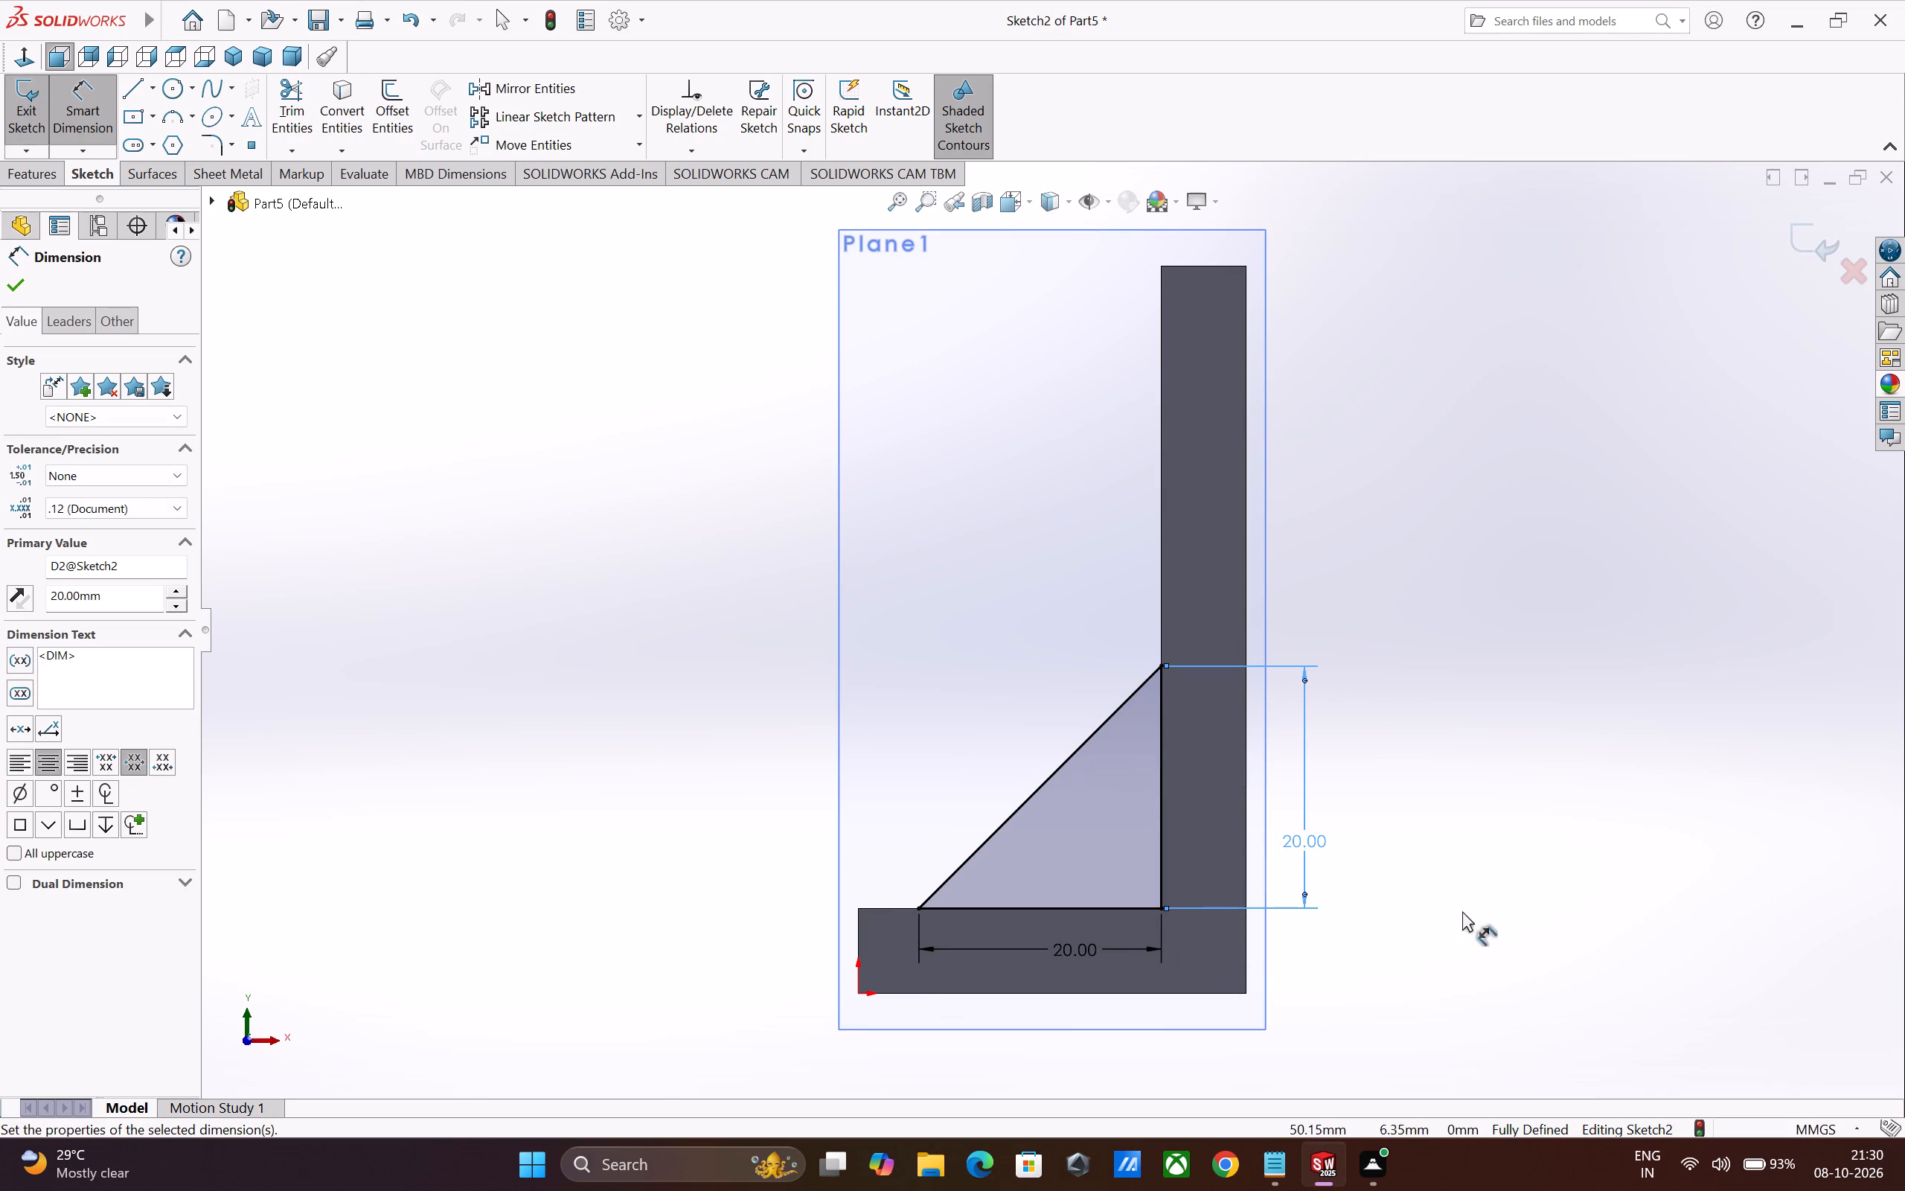
{"action": "left_click", "coordinate": [21, 279]}
Extrude the triangle as a Mid Plane boss 4 mm thick, merged with the bracket, to form a gusset rib.
{"action": "left_click", "coordinate": [23, 168]}
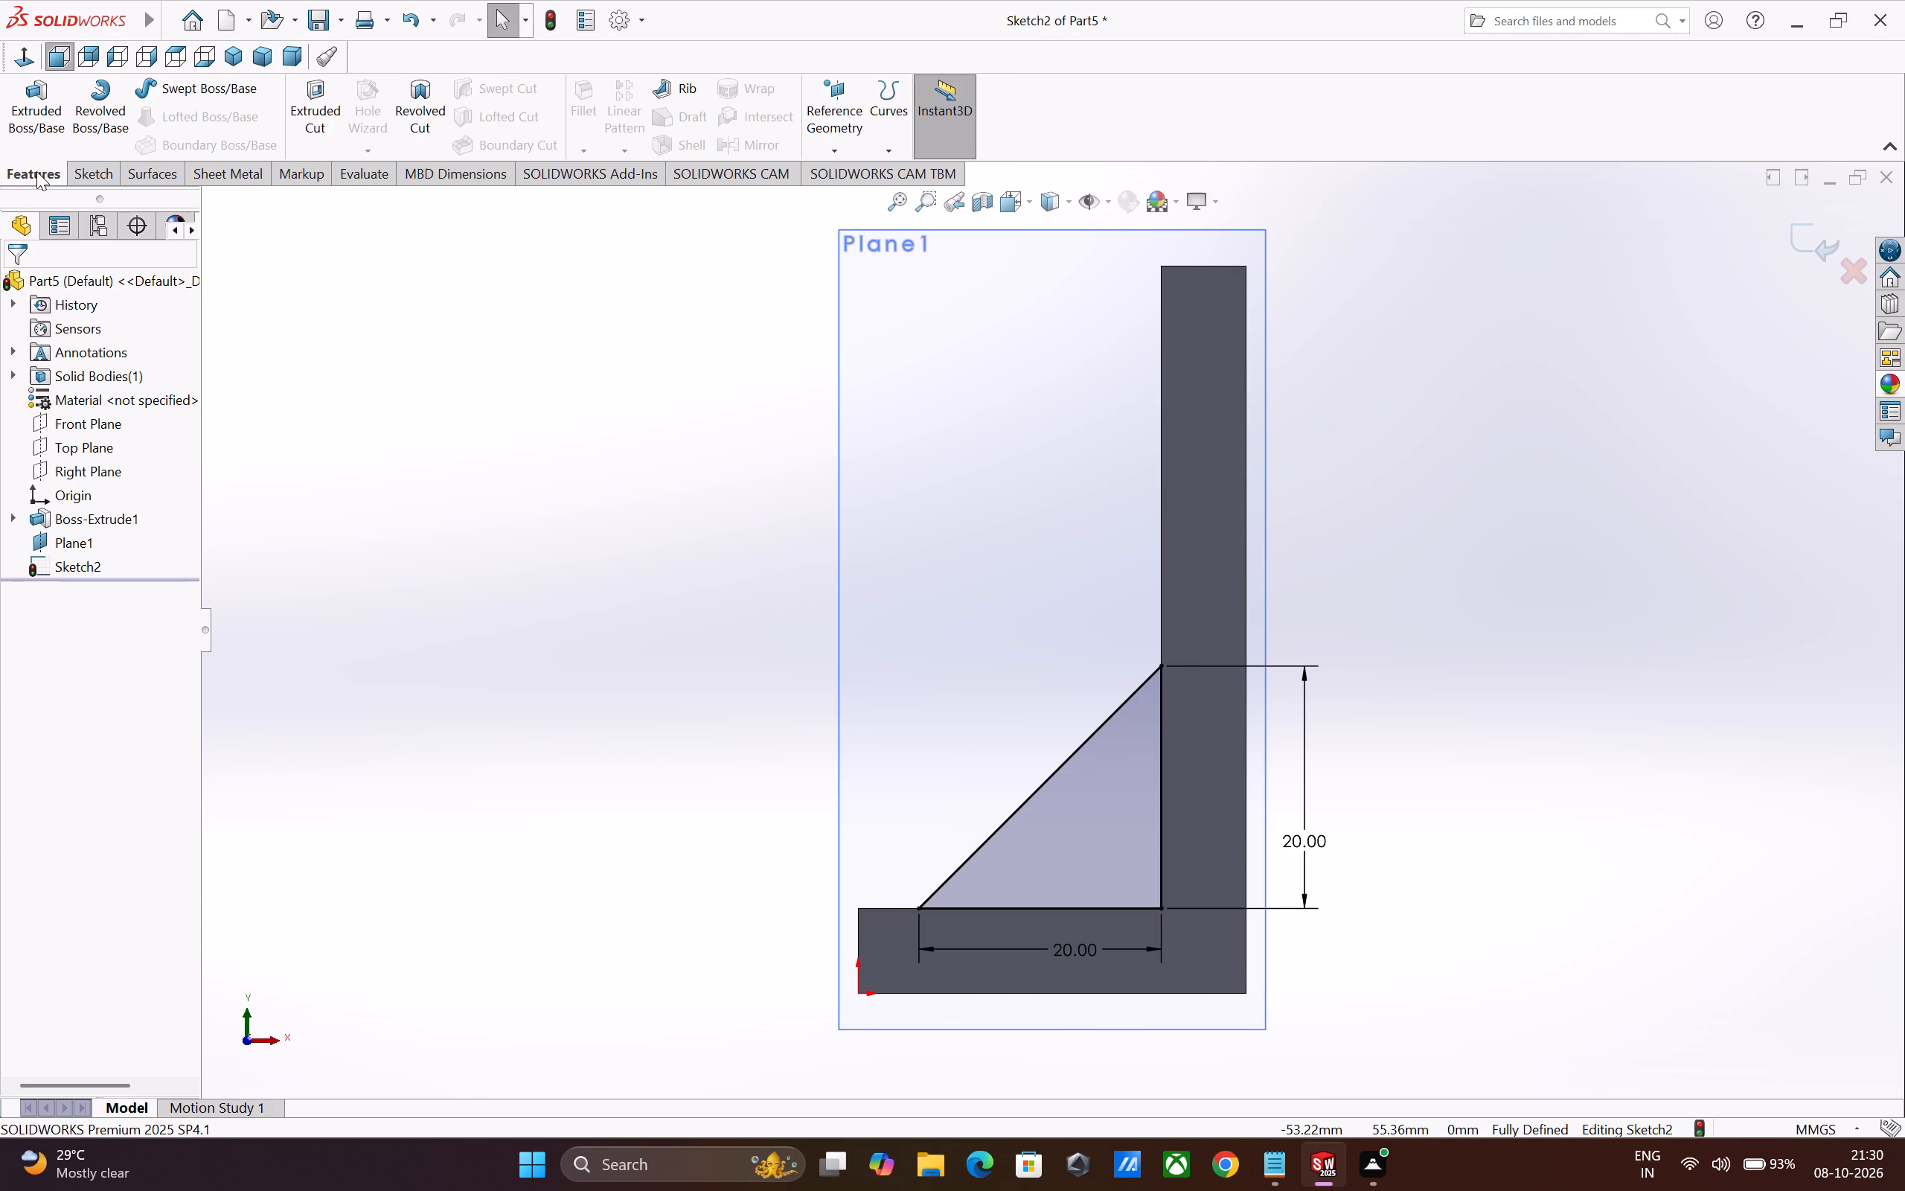
{"action": "left_click", "coordinate": [41, 135]}
{"action": "left_click_drag", "start_coordinate": [90, 404], "coordinate": [95, 411]}
{"action": "left_click", "coordinate": [114, 514]}
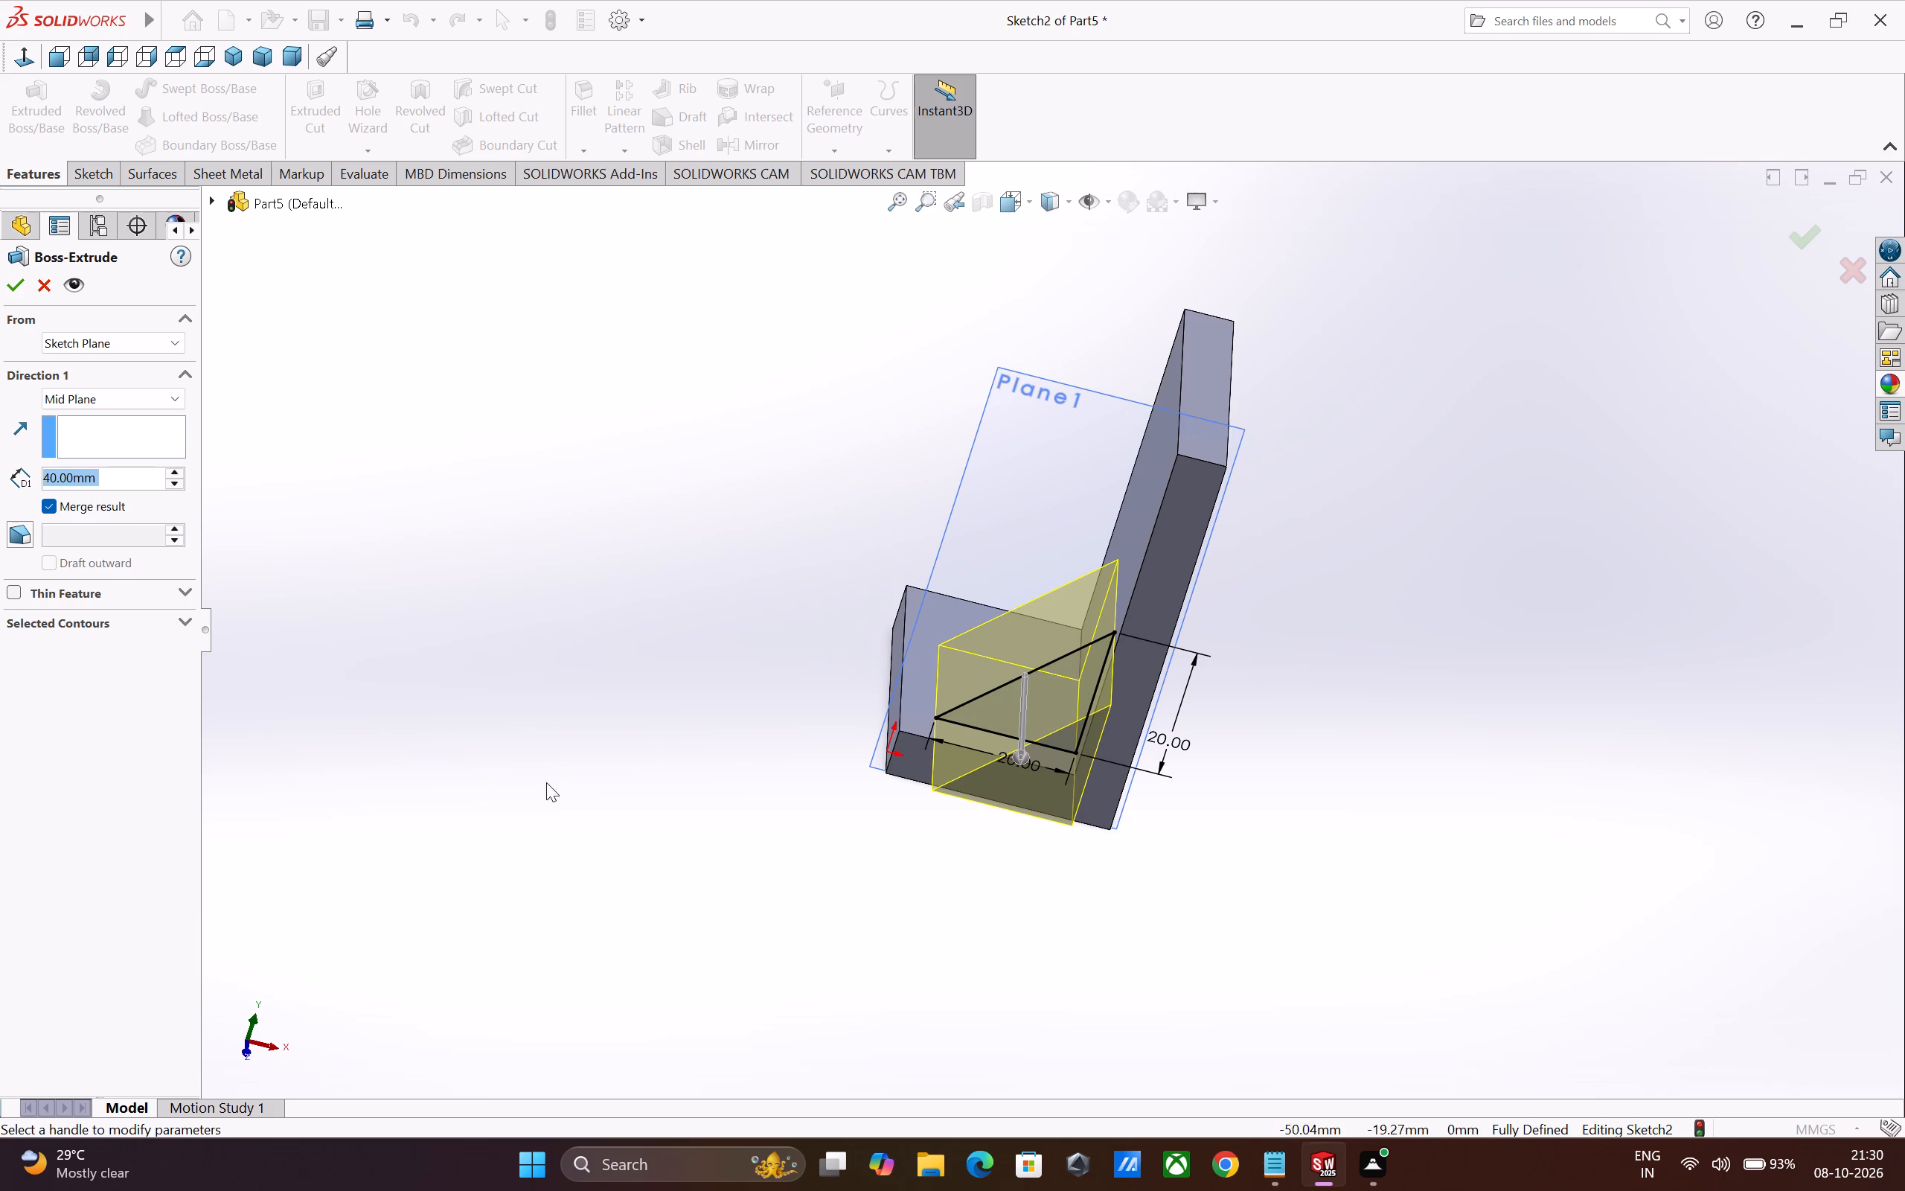
{"action": "key", "text": "4"}
{"action": "key", "text": "Return"}
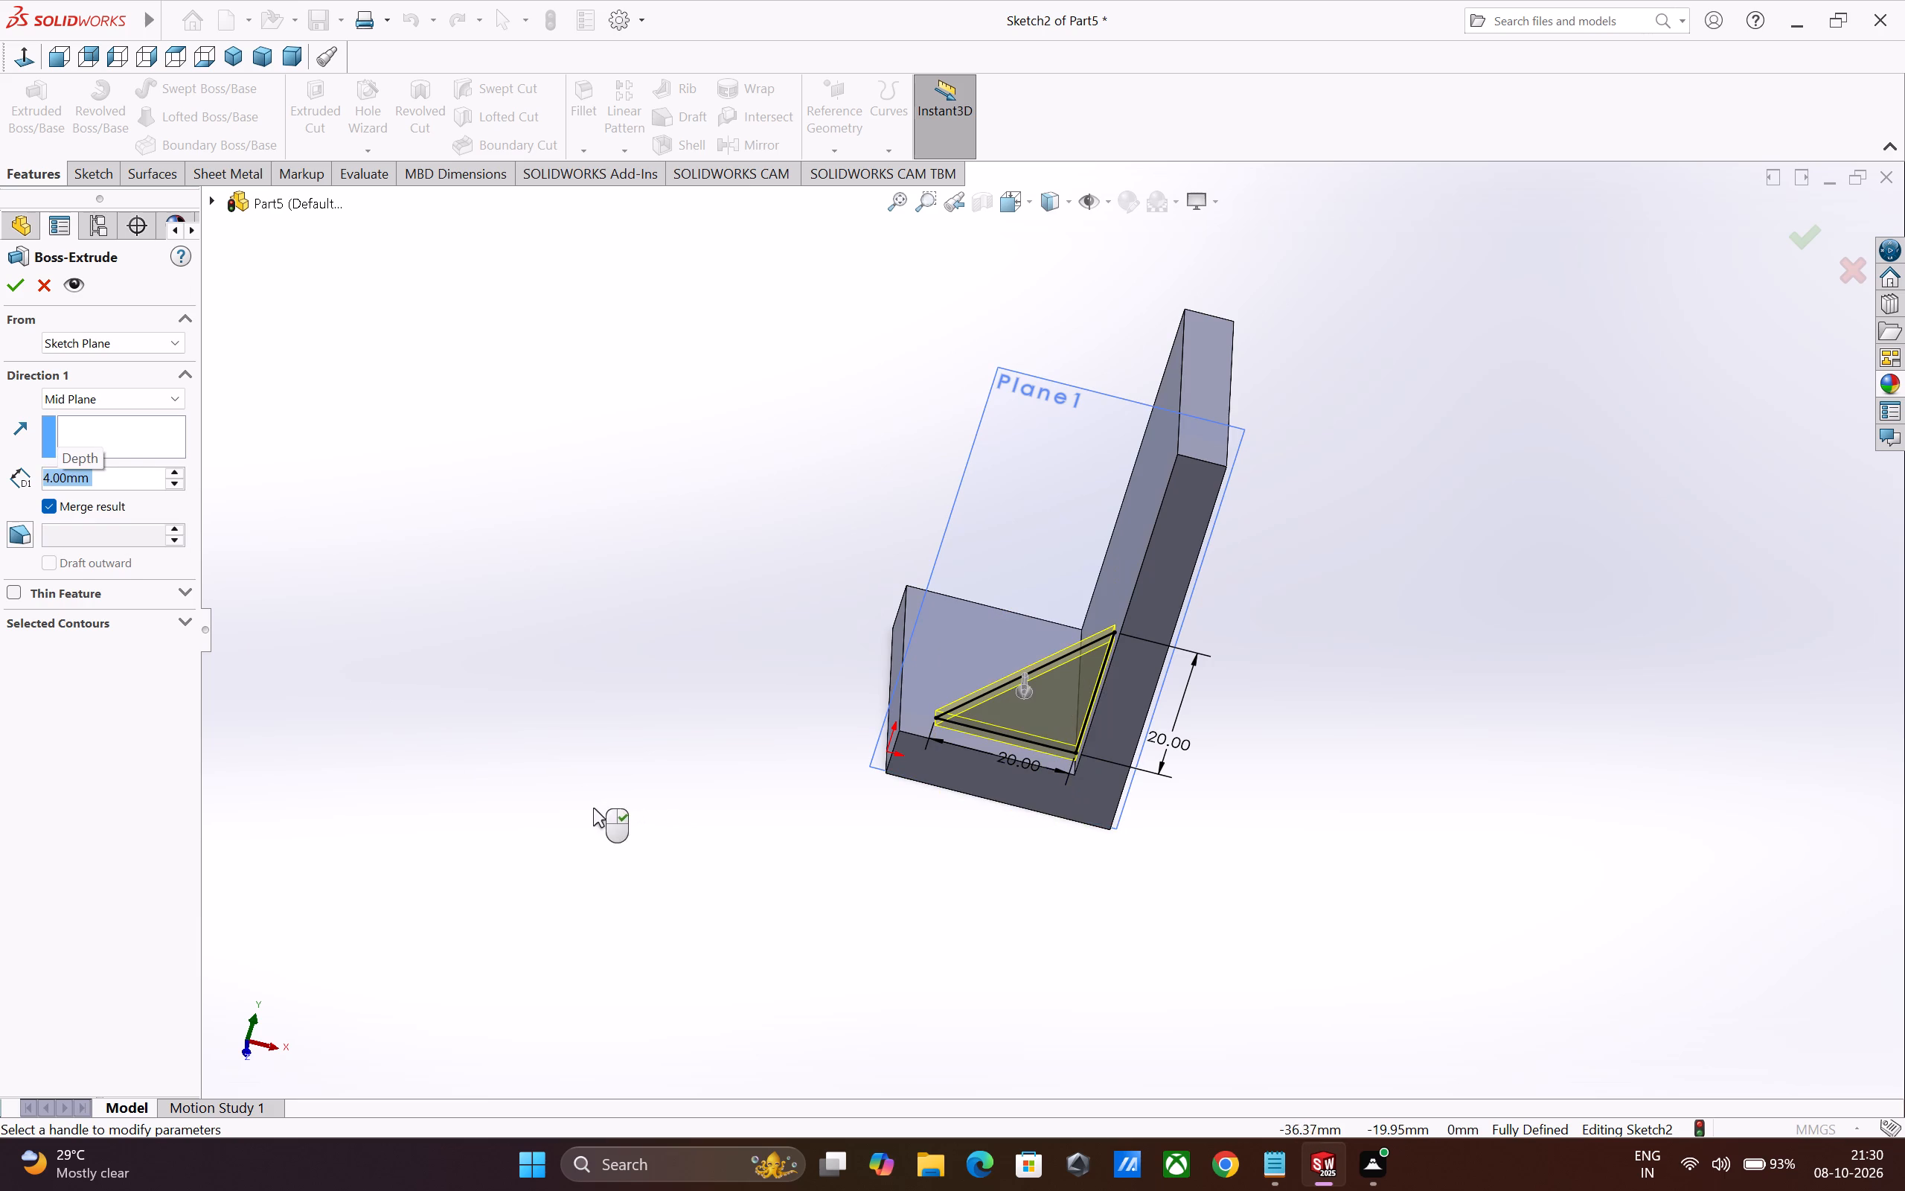
{"action": "left_click", "coordinate": [19, 294]}
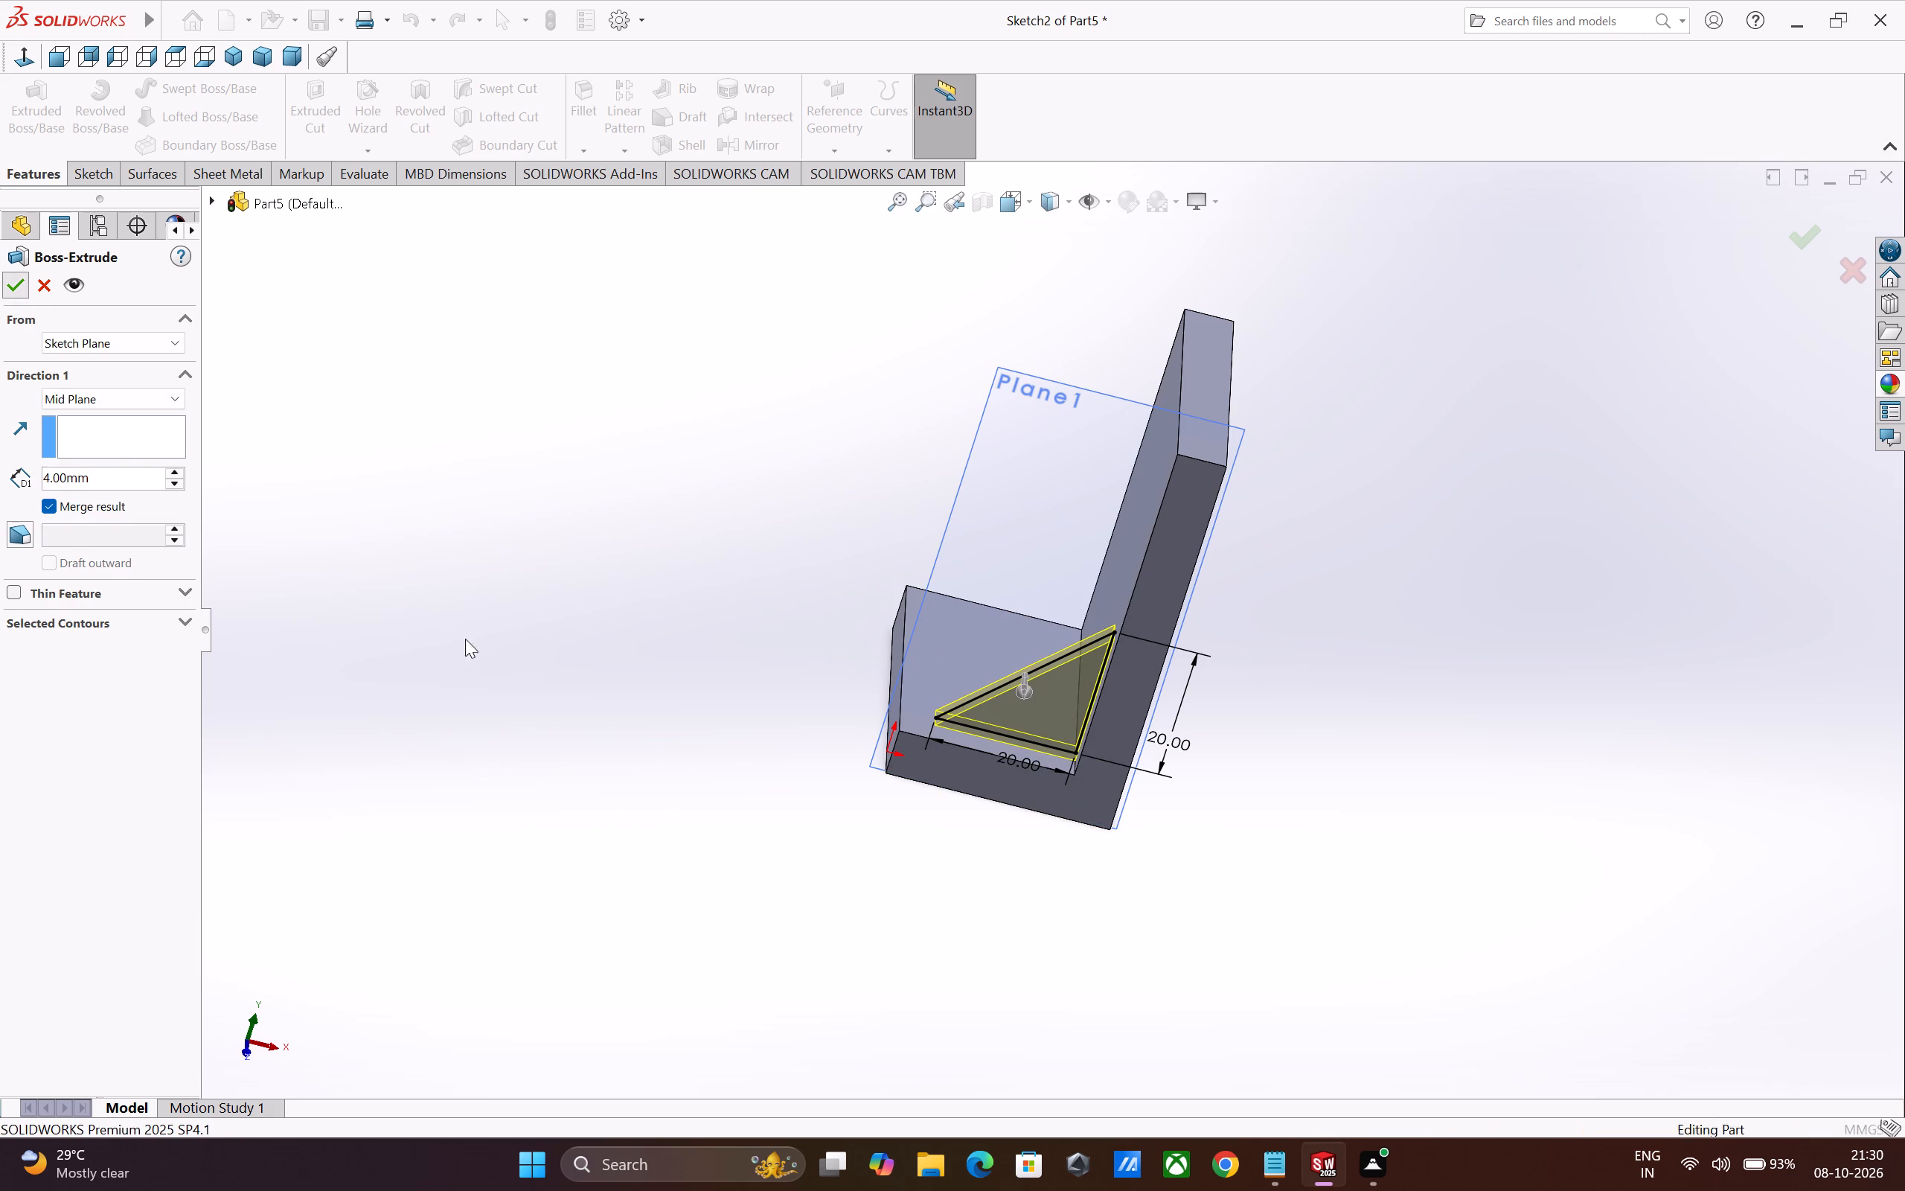
{"action": "left_click", "coordinate": [810, 782]}
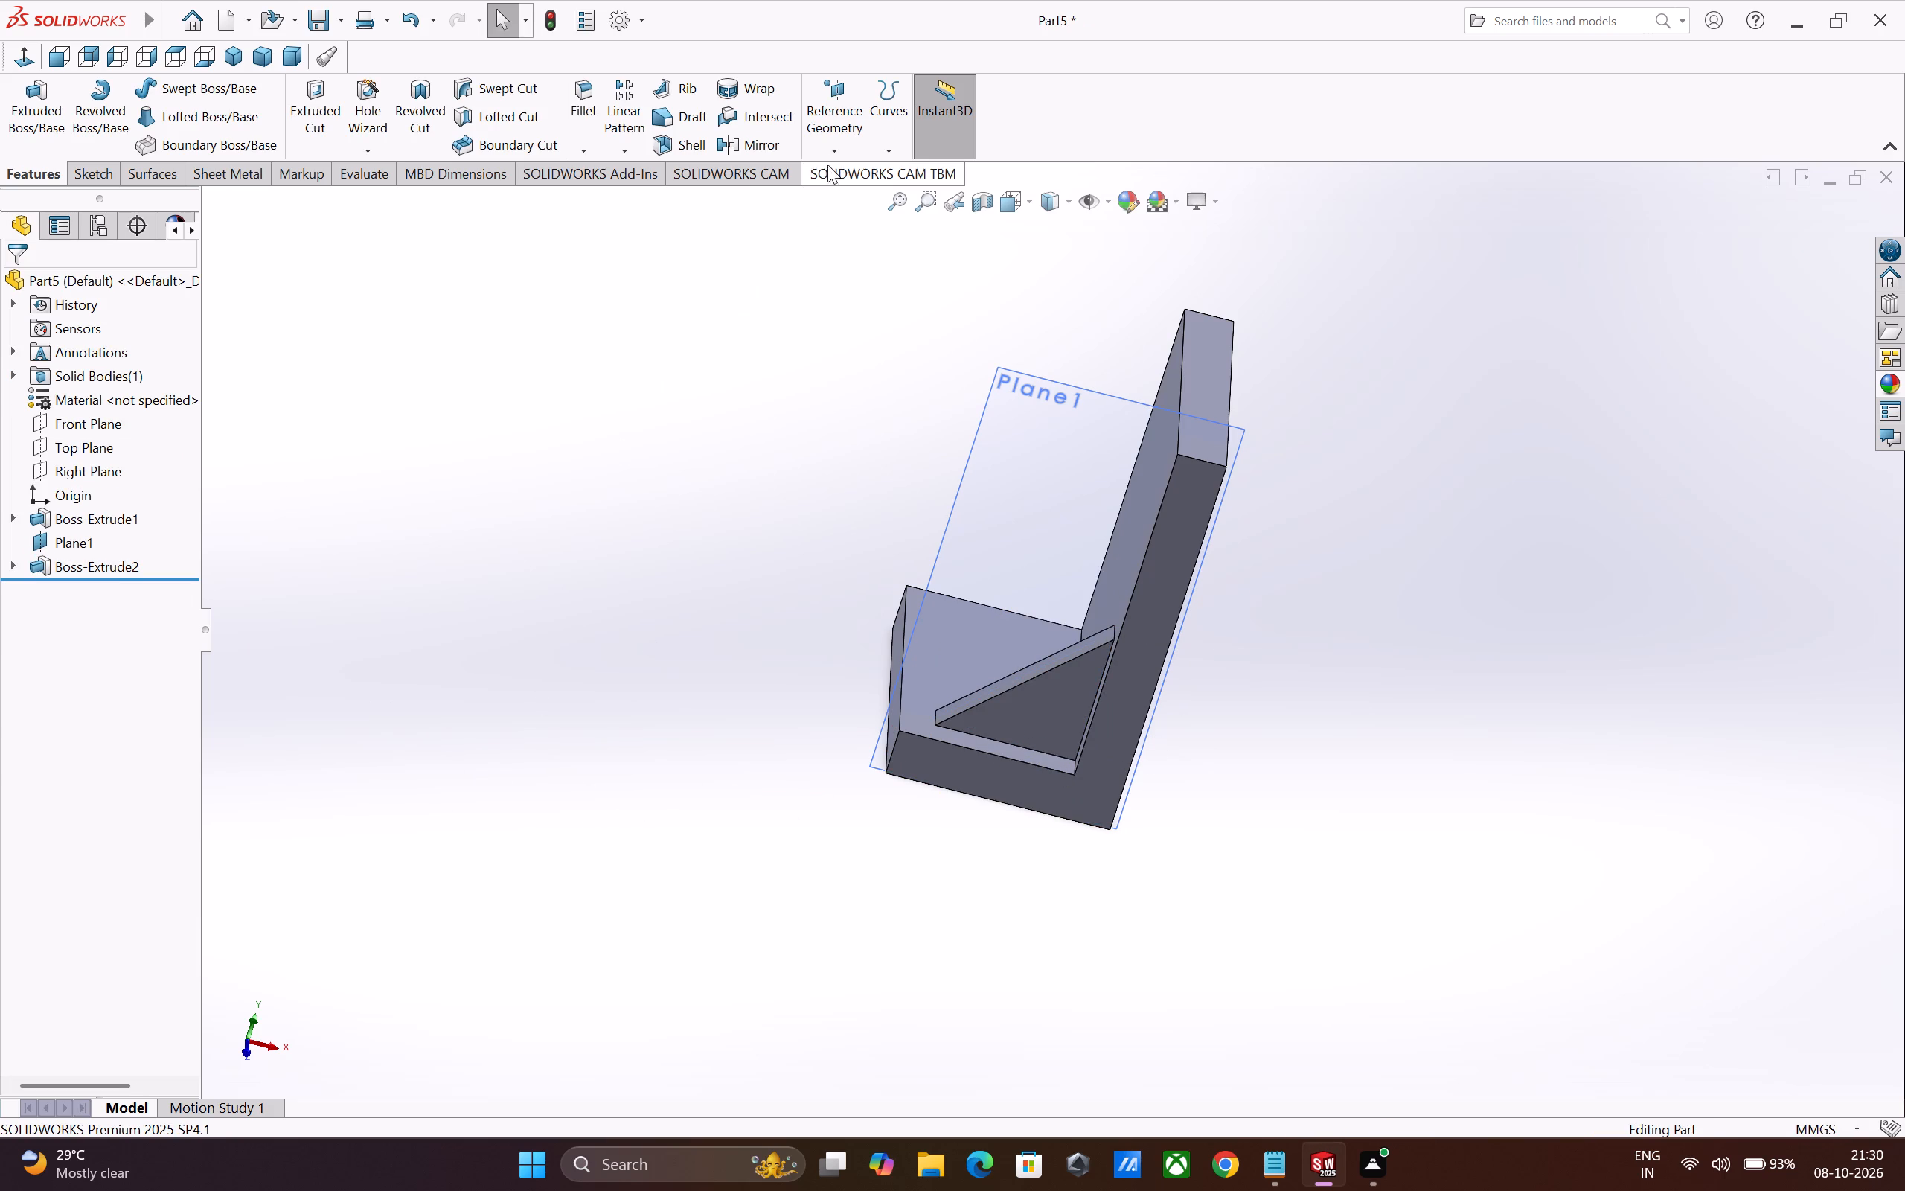
Create a second reference plane offset 20 mm from the front L-shaped face, flipped into the body.
{"action": "left_click", "coordinate": [827, 155]}
{"action": "left_click", "coordinate": [836, 174]}
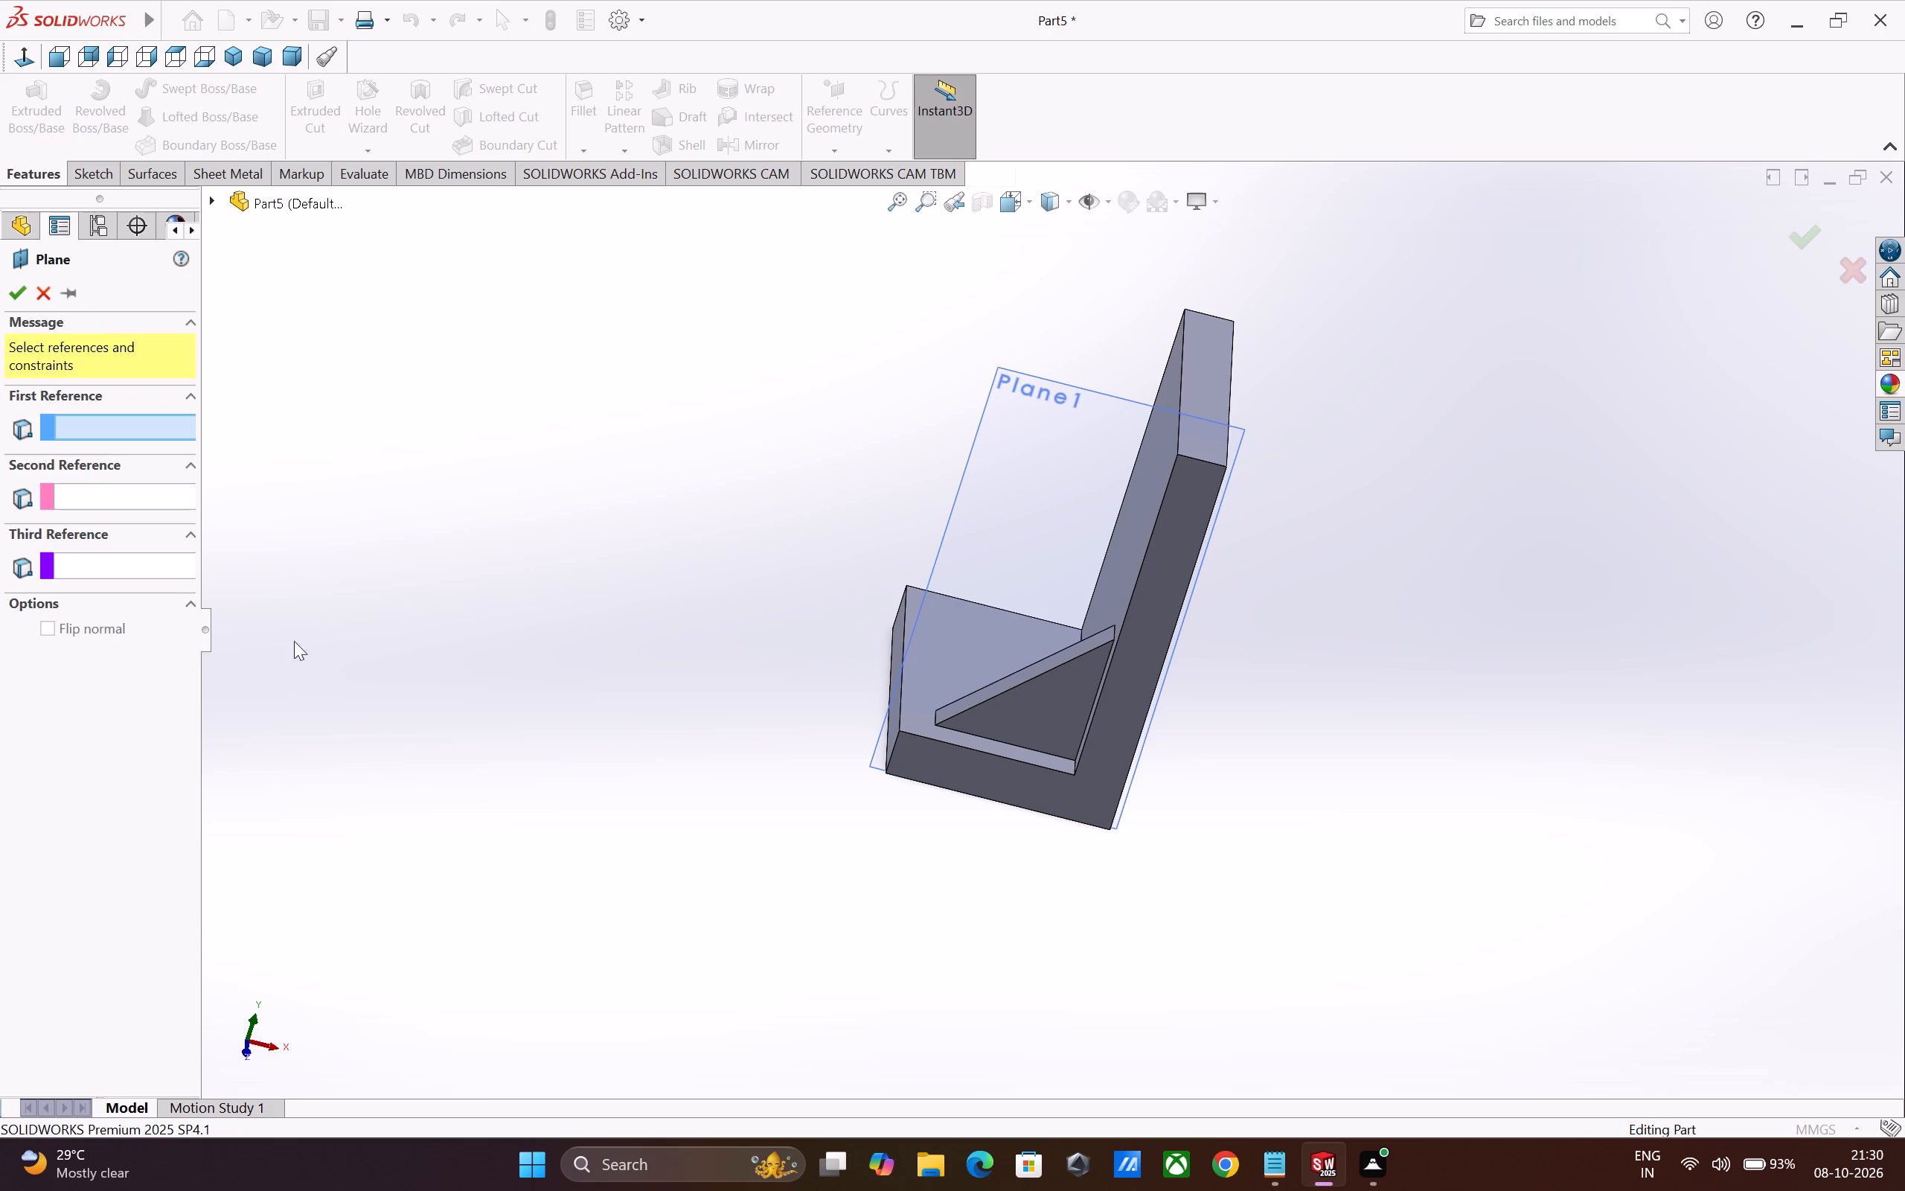
{"action": "left_click", "coordinate": [915, 772]}
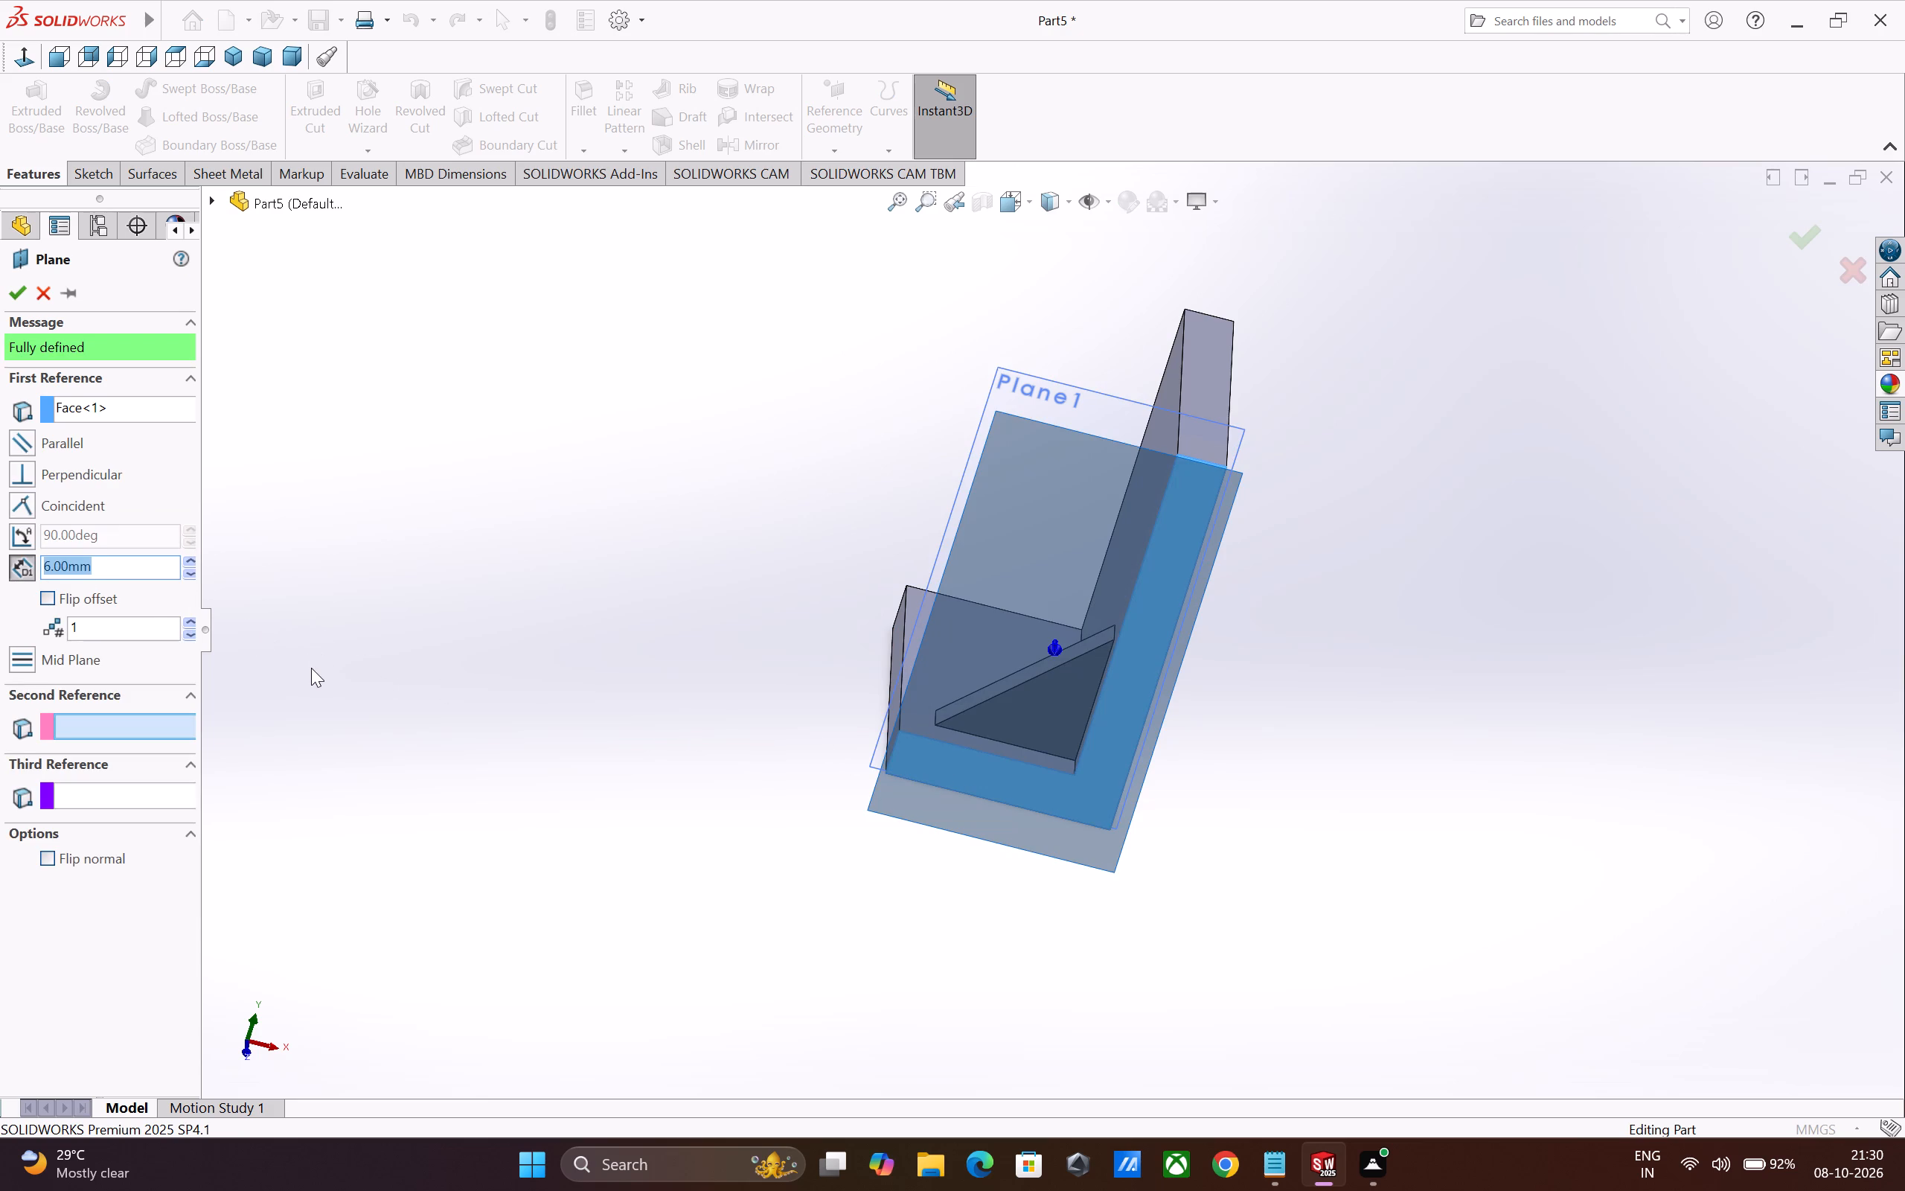
{"action": "key", "text": "2"}
{"action": "key", "text": "0"}
{"action": "key", "text": "Return"}
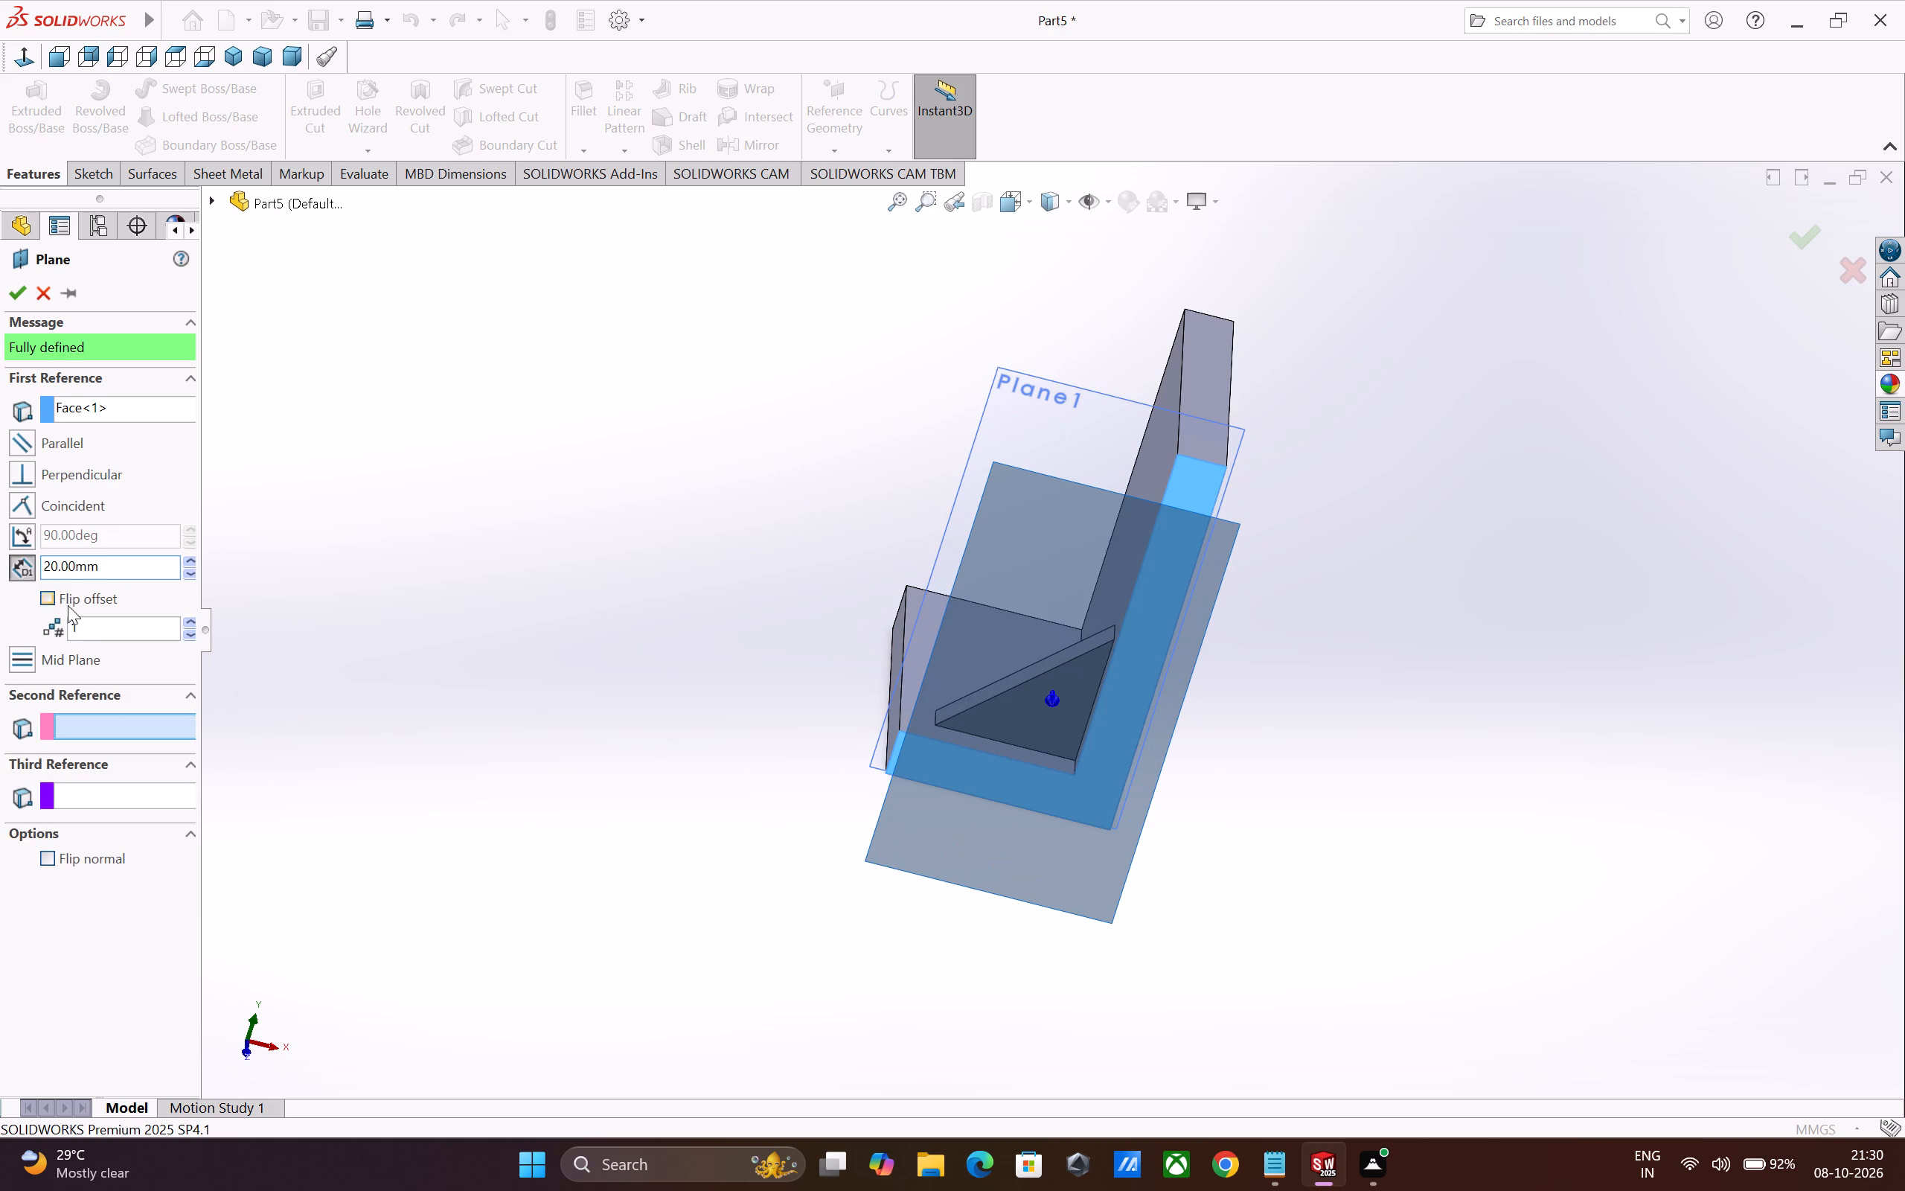
{"action": "left_click", "coordinate": [45, 598]}
{"action": "middle_click_drag", "start_coordinate": [561, 805], "coordinate": [682, 880]}
{"action": "left_click", "coordinate": [22, 299]}
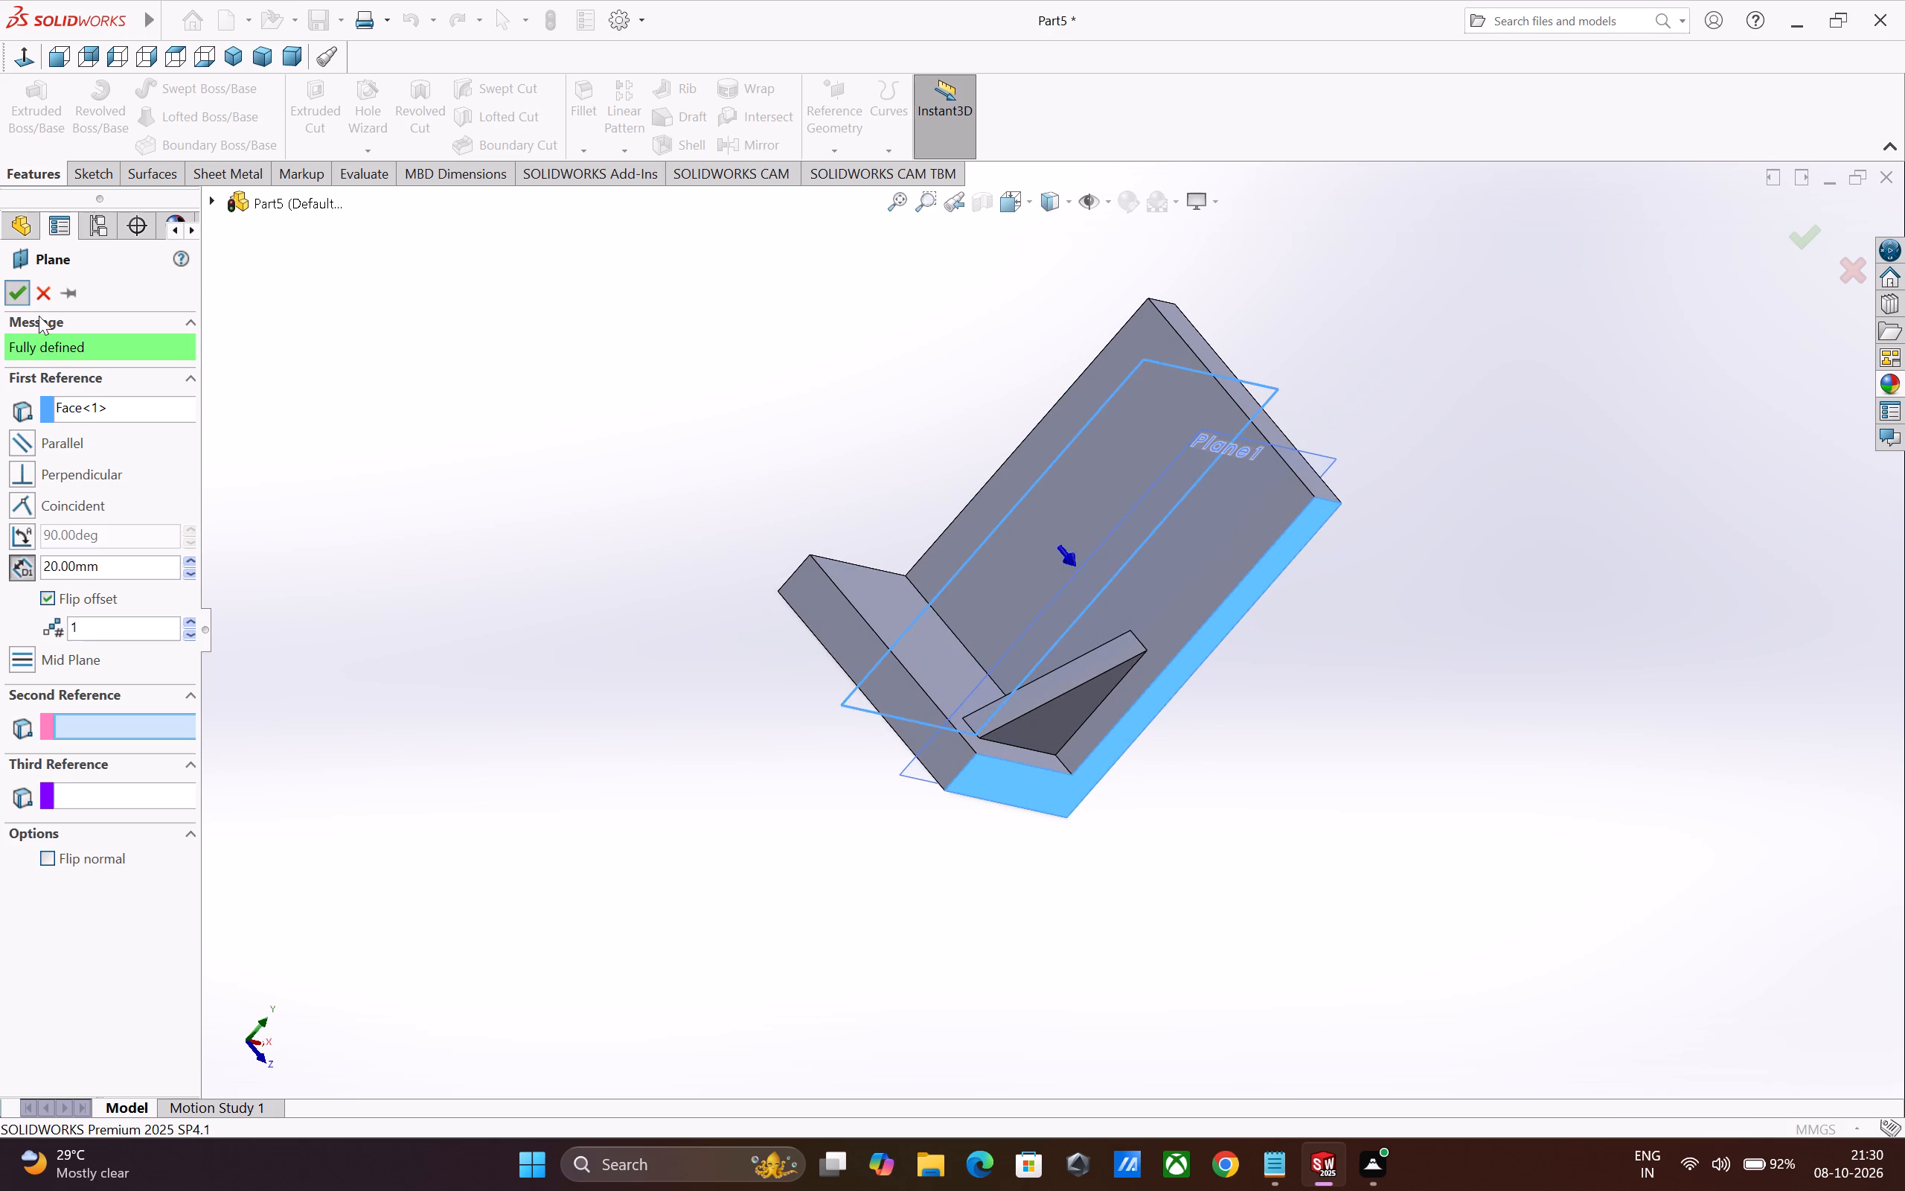
{"action": "left_click", "coordinate": [584, 780]}
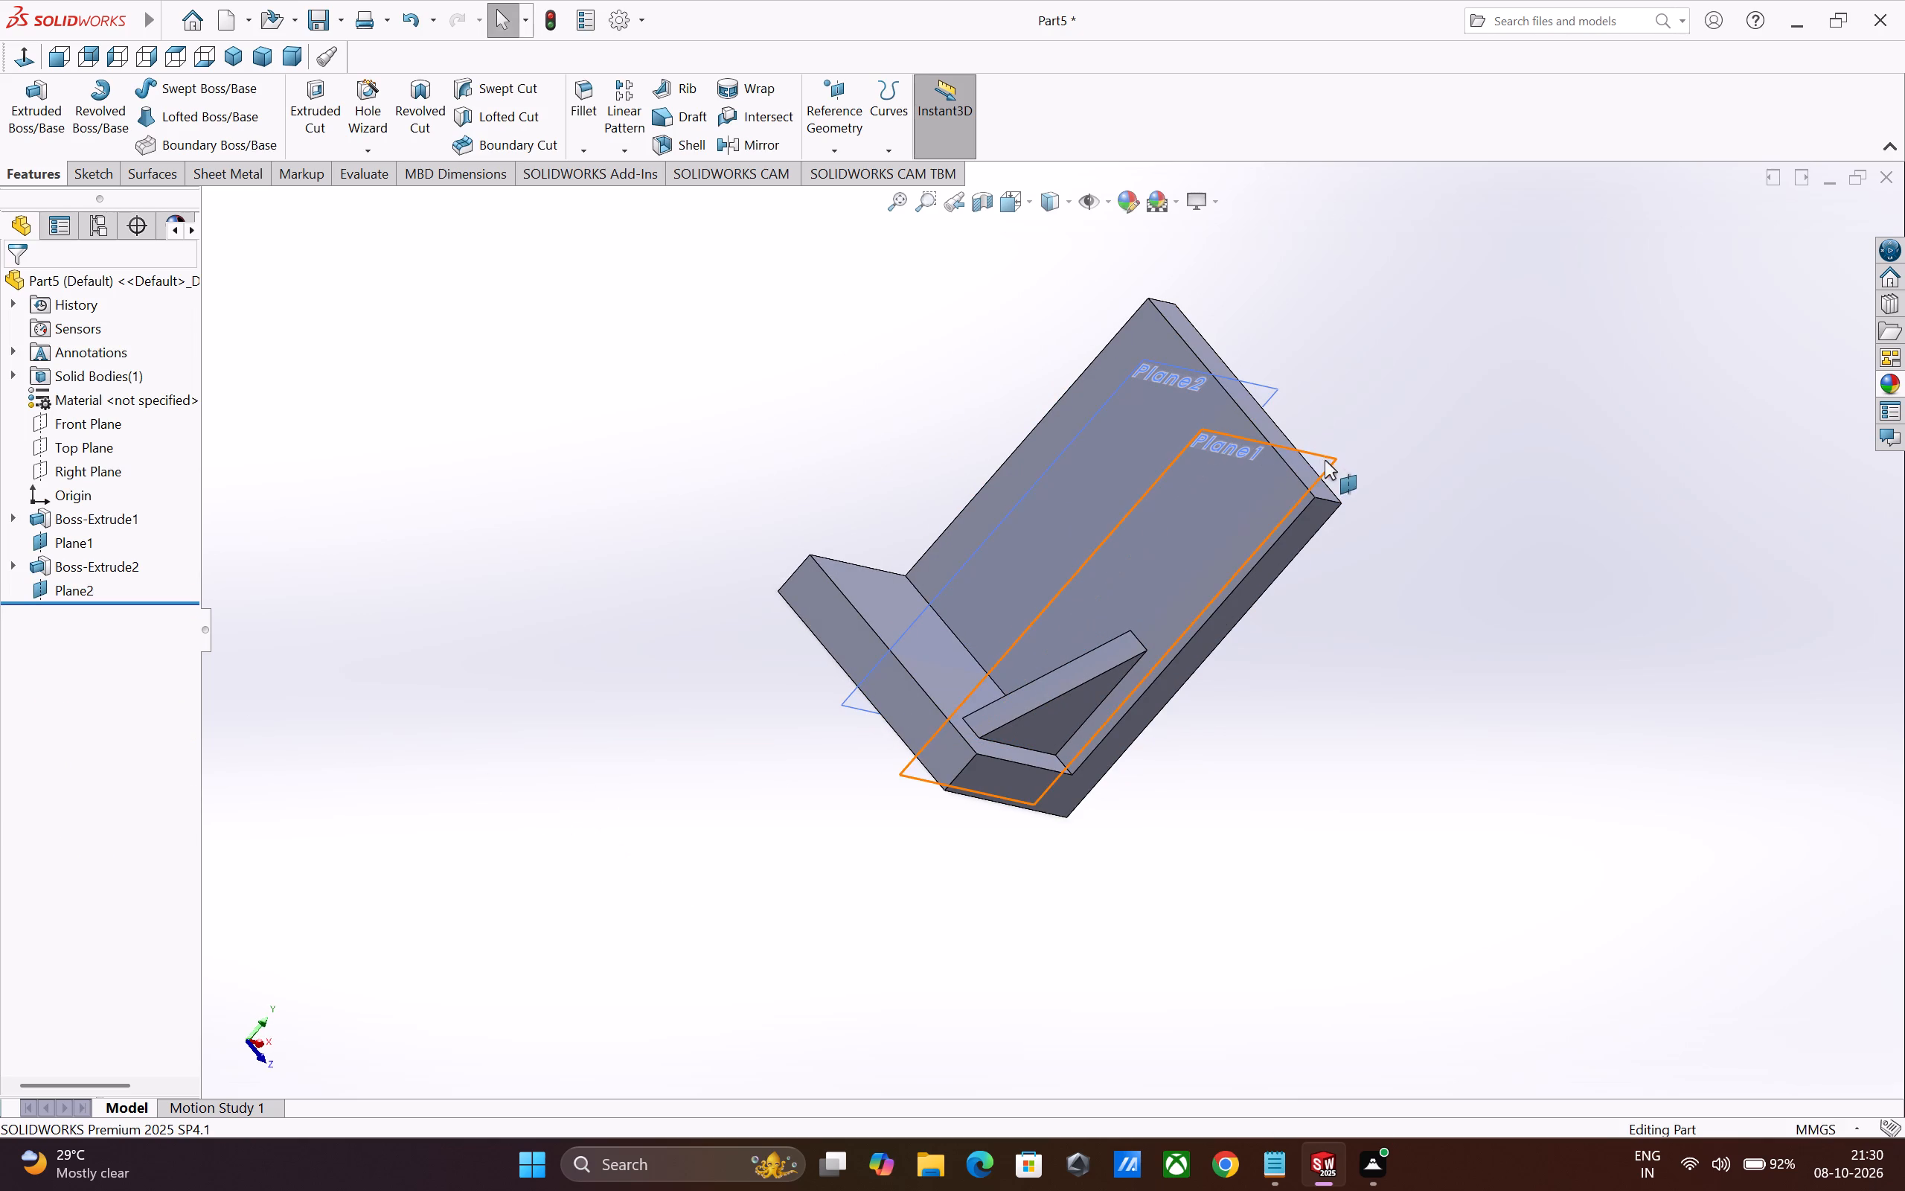
Hide the 6 mm offset reference plane.
{"action": "left_click", "coordinate": [1325, 460]}
{"action": "left_click", "coordinate": [1444, 412]}
Mirror the triangular rib feature about the 20 mm offset plane.
{"action": "middle_click_drag", "start_coordinate": [1432, 853], "coordinate": [1411, 833]}
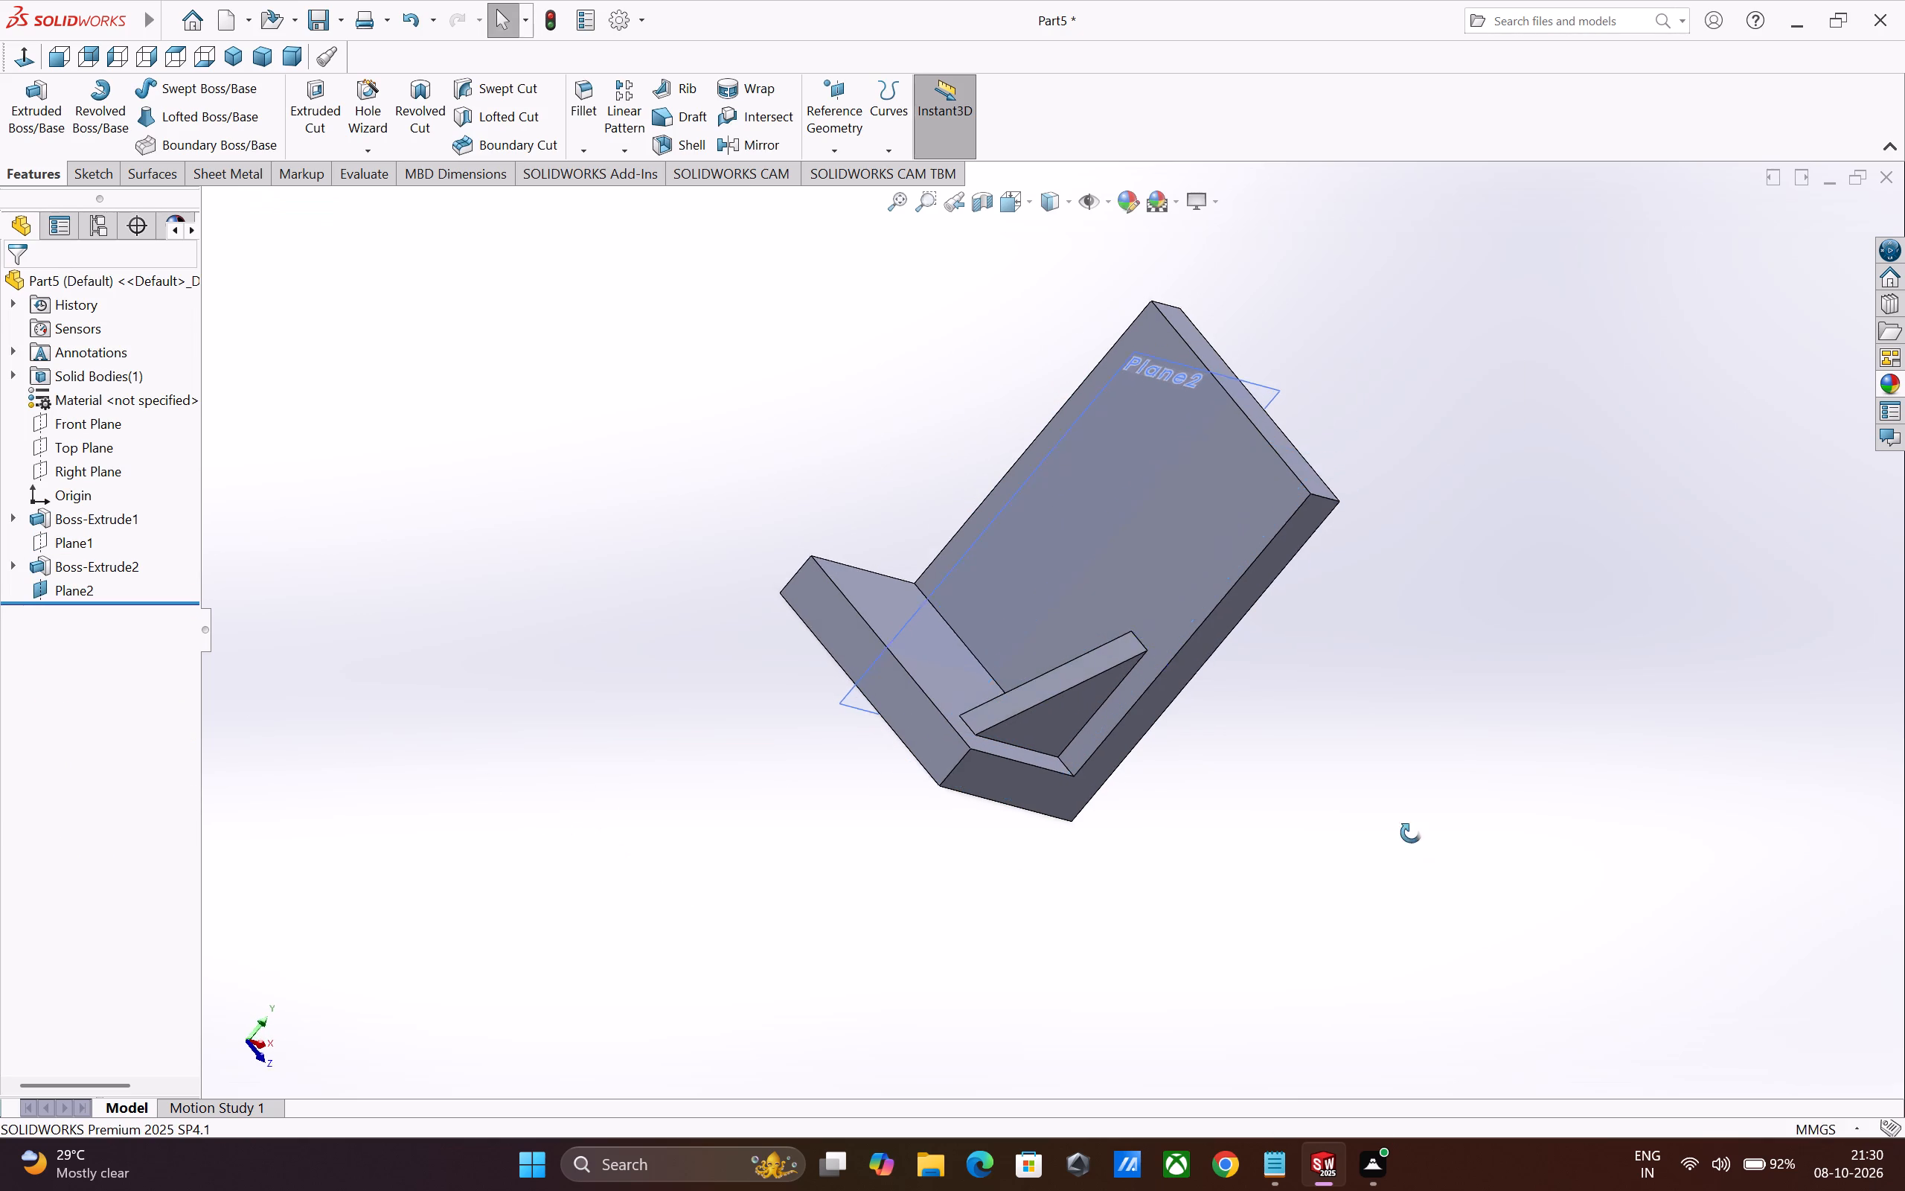
{"action": "middle_click_drag", "start_coordinate": [1411, 833], "coordinate": [1286, 753]}
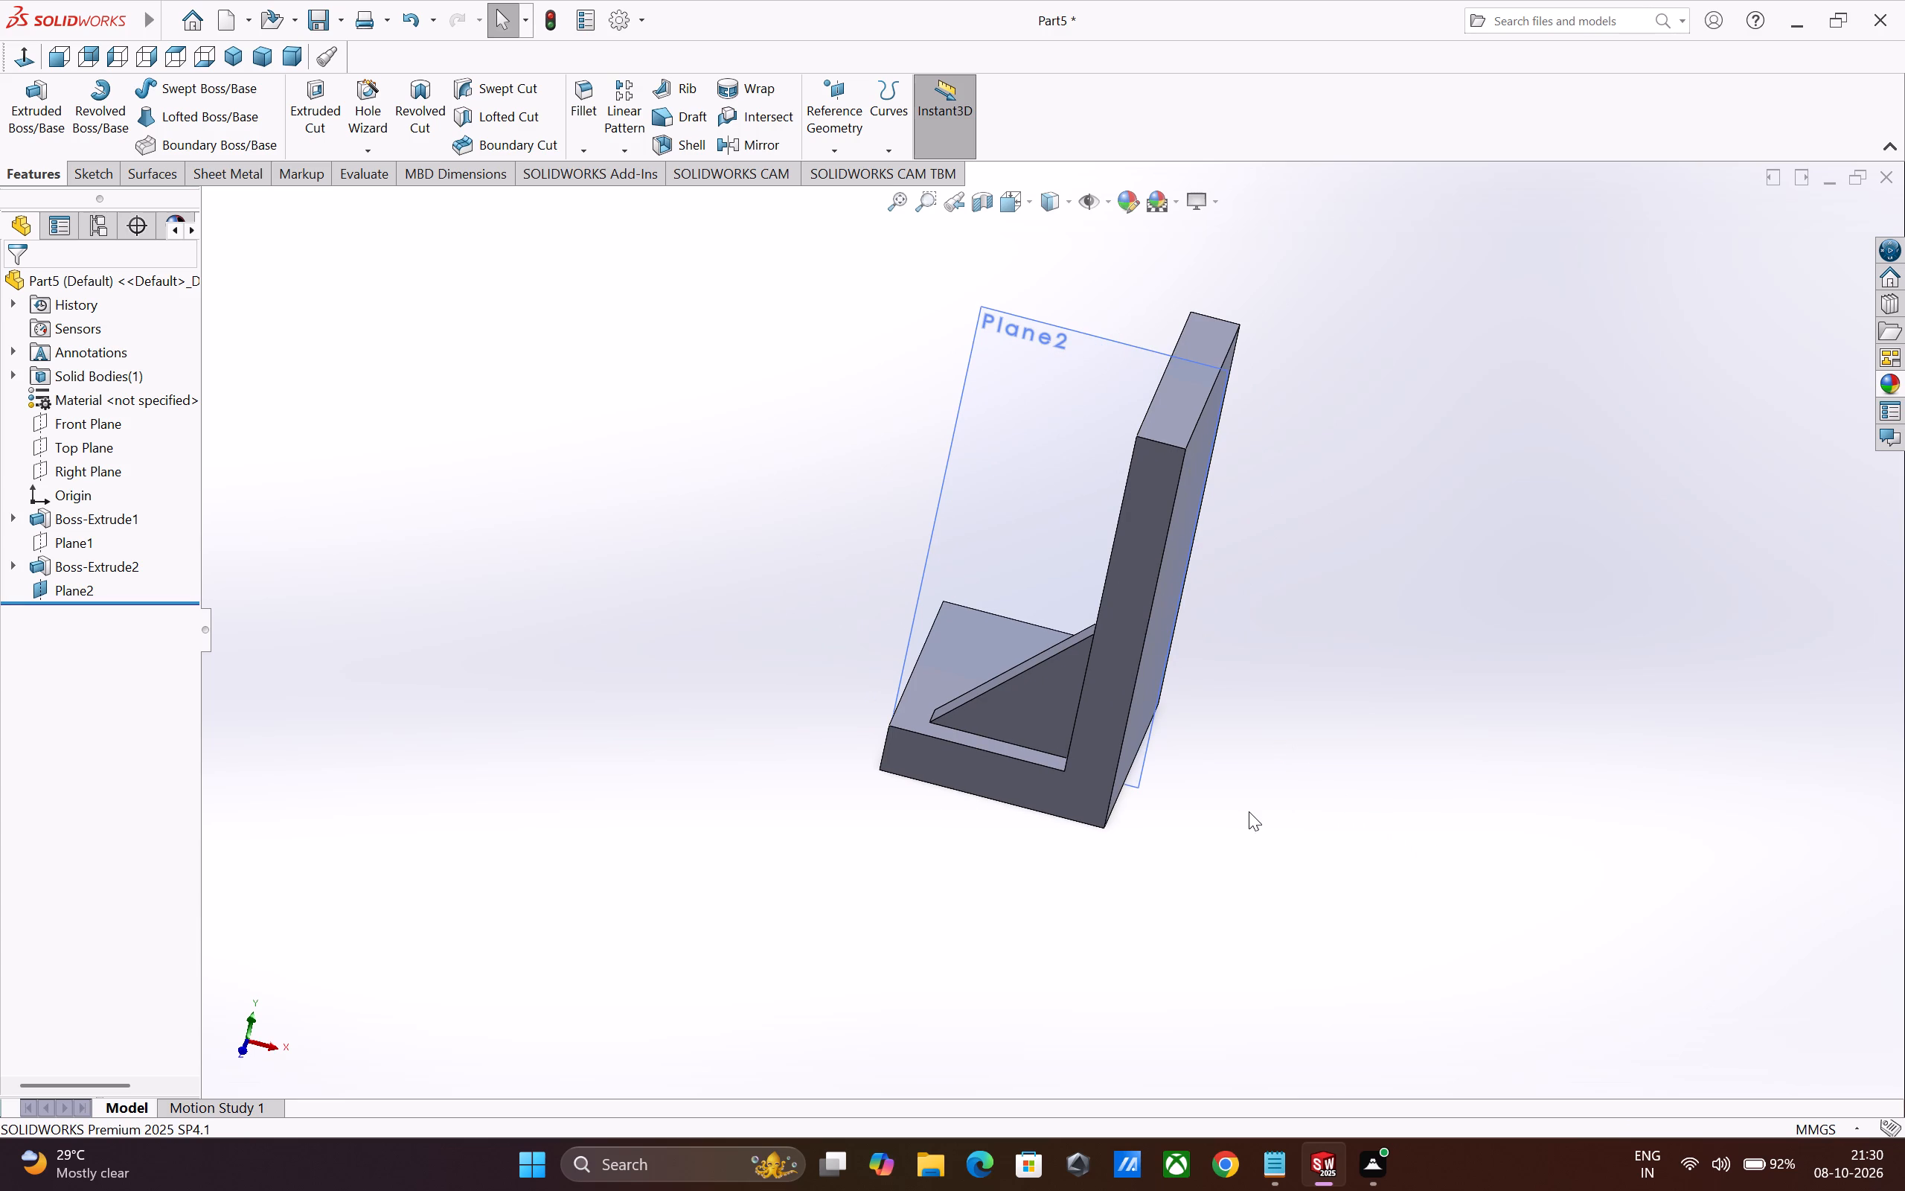
{"action": "left_click", "coordinate": [90, 566]}
{"action": "left_click", "coordinate": [736, 147]}
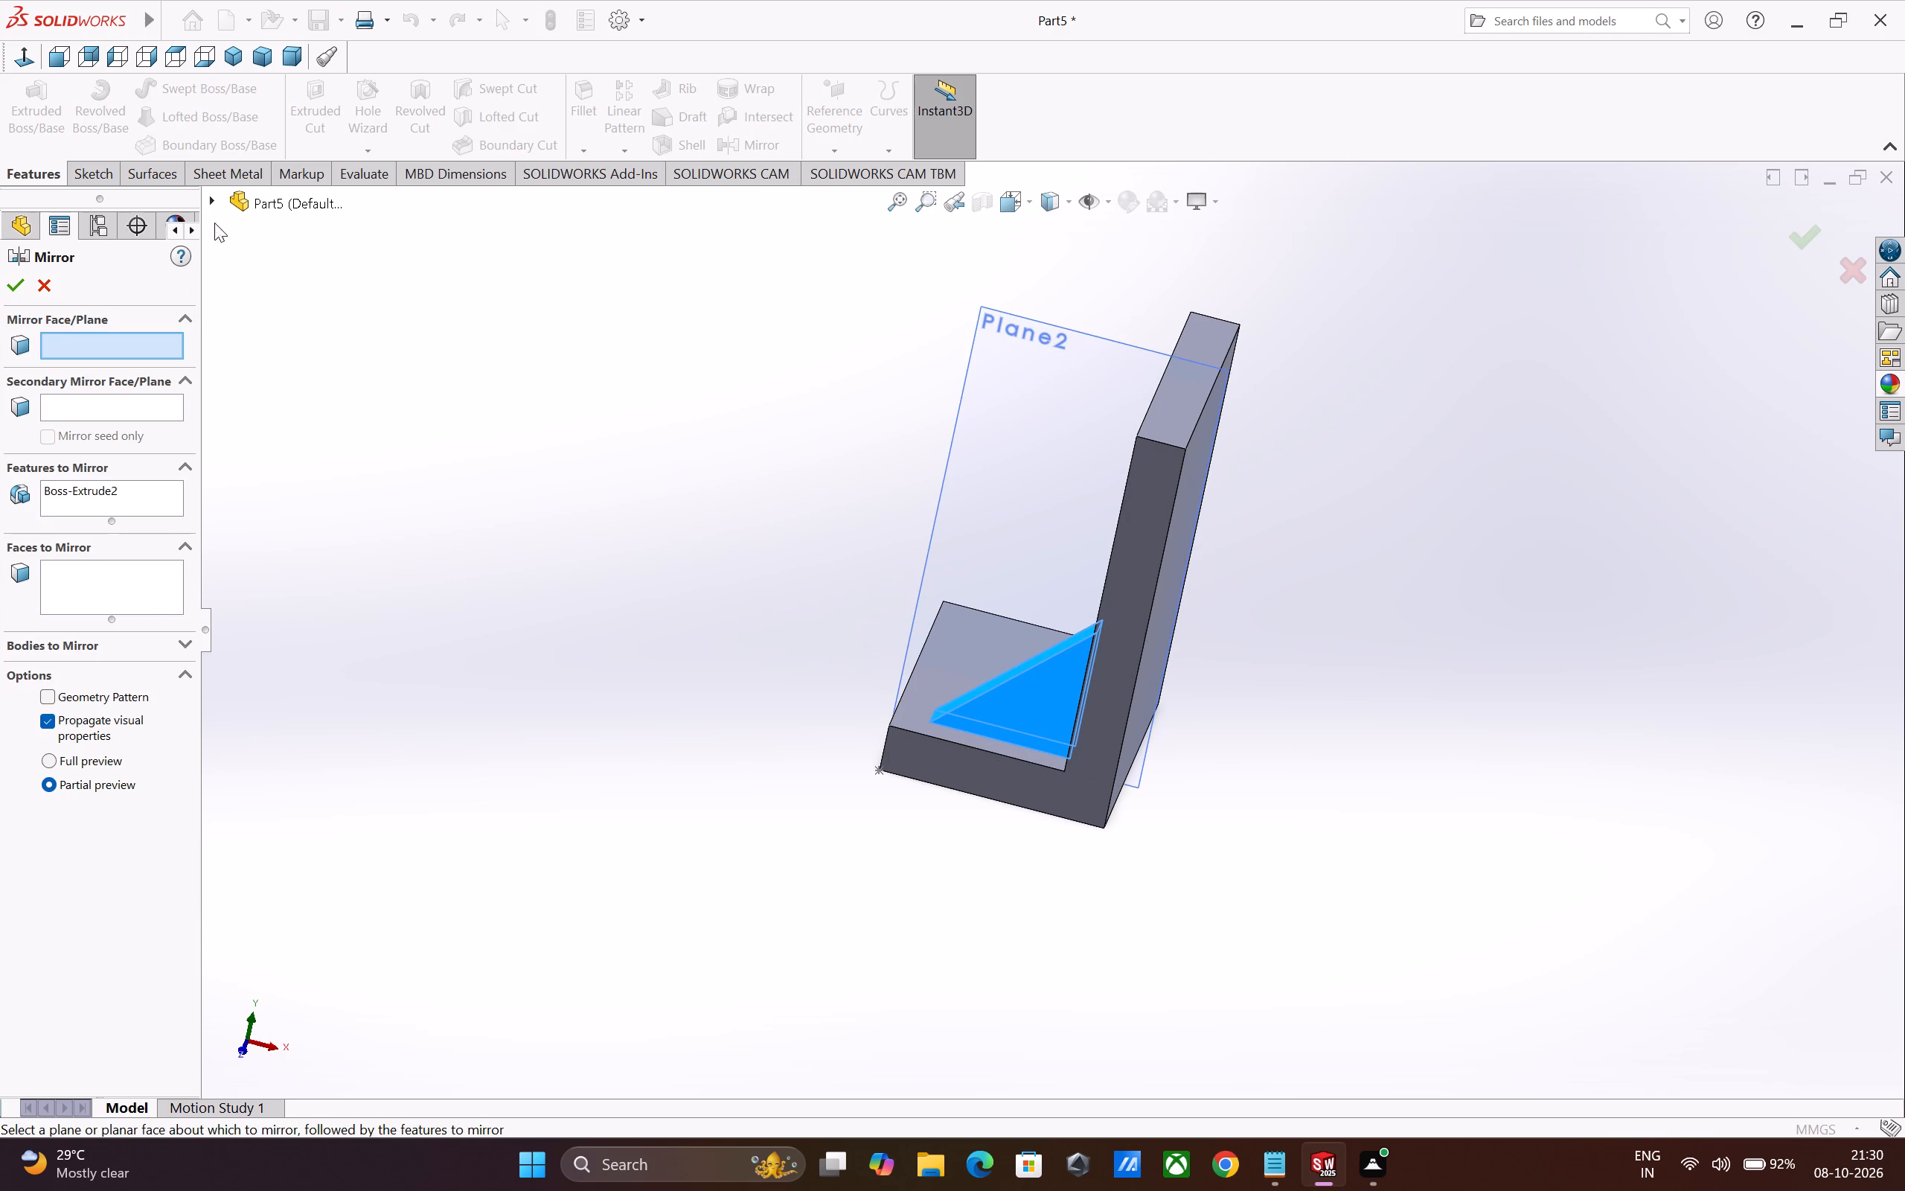
{"action": "left_click", "coordinate": [212, 200]}
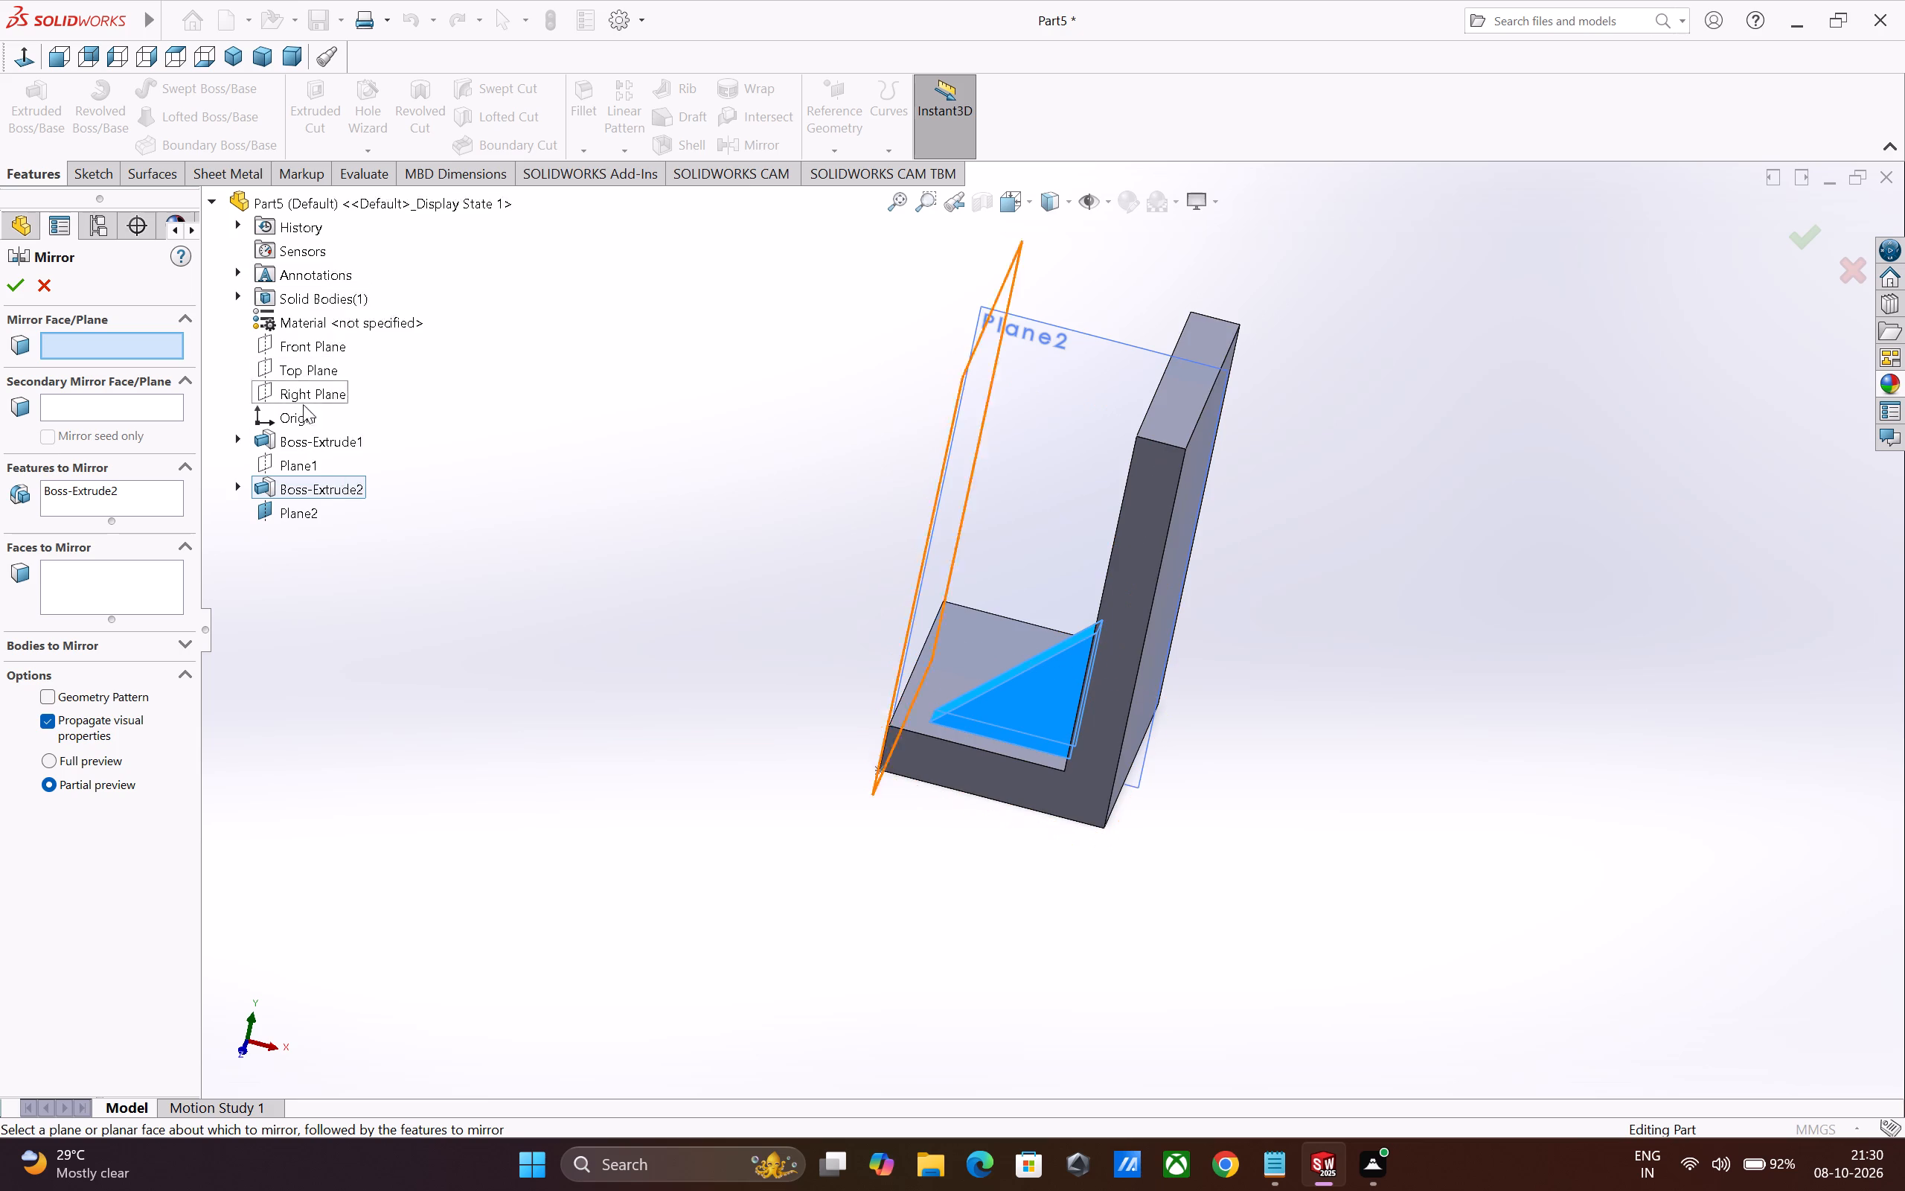
{"action": "left_click", "coordinate": [293, 508]}
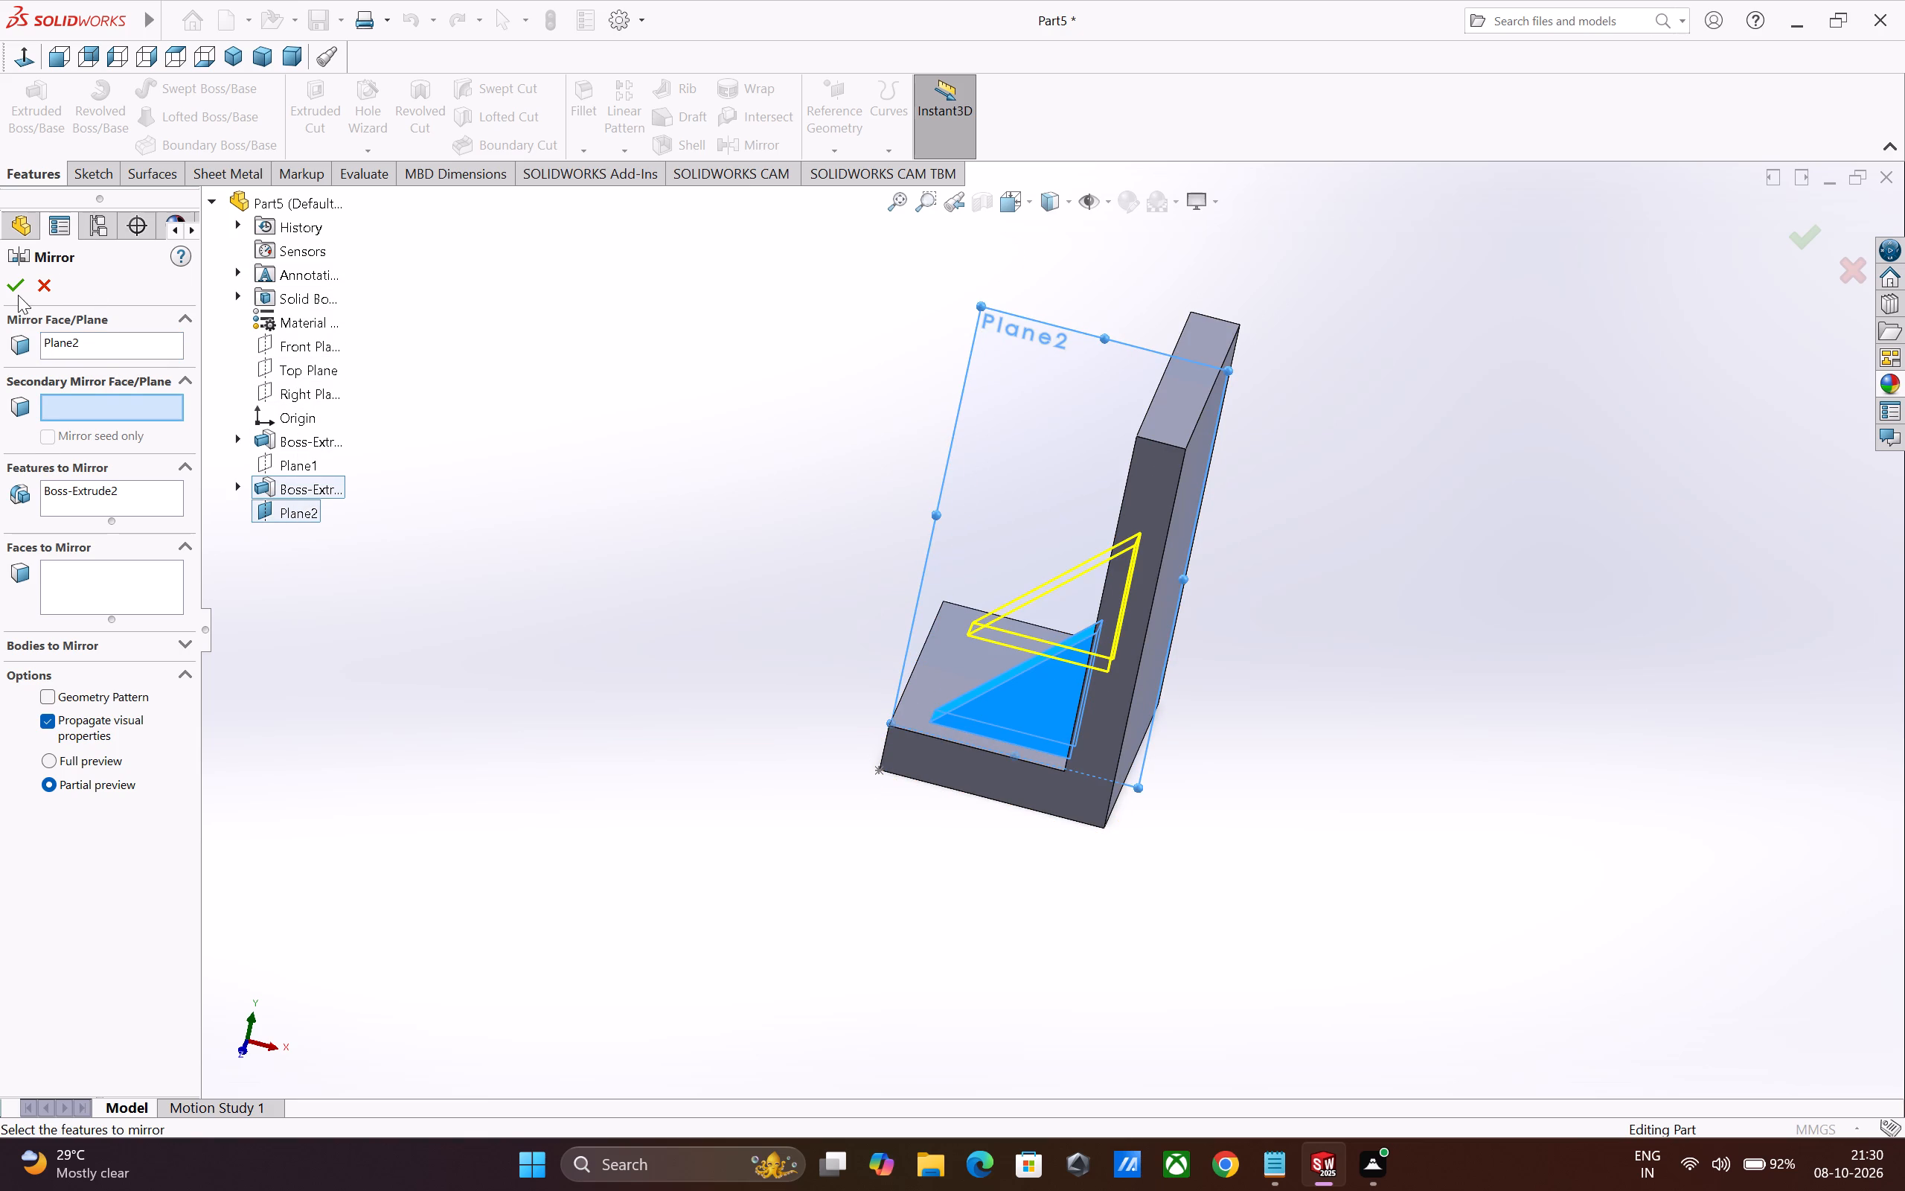
{"action": "left_click", "coordinate": [16, 294]}
{"action": "left_click", "coordinate": [812, 752]}
Hide the 20 mm offset reference plane used for the mirror.
{"action": "middle_click_drag", "start_coordinate": [724, 852], "coordinate": [796, 843]}
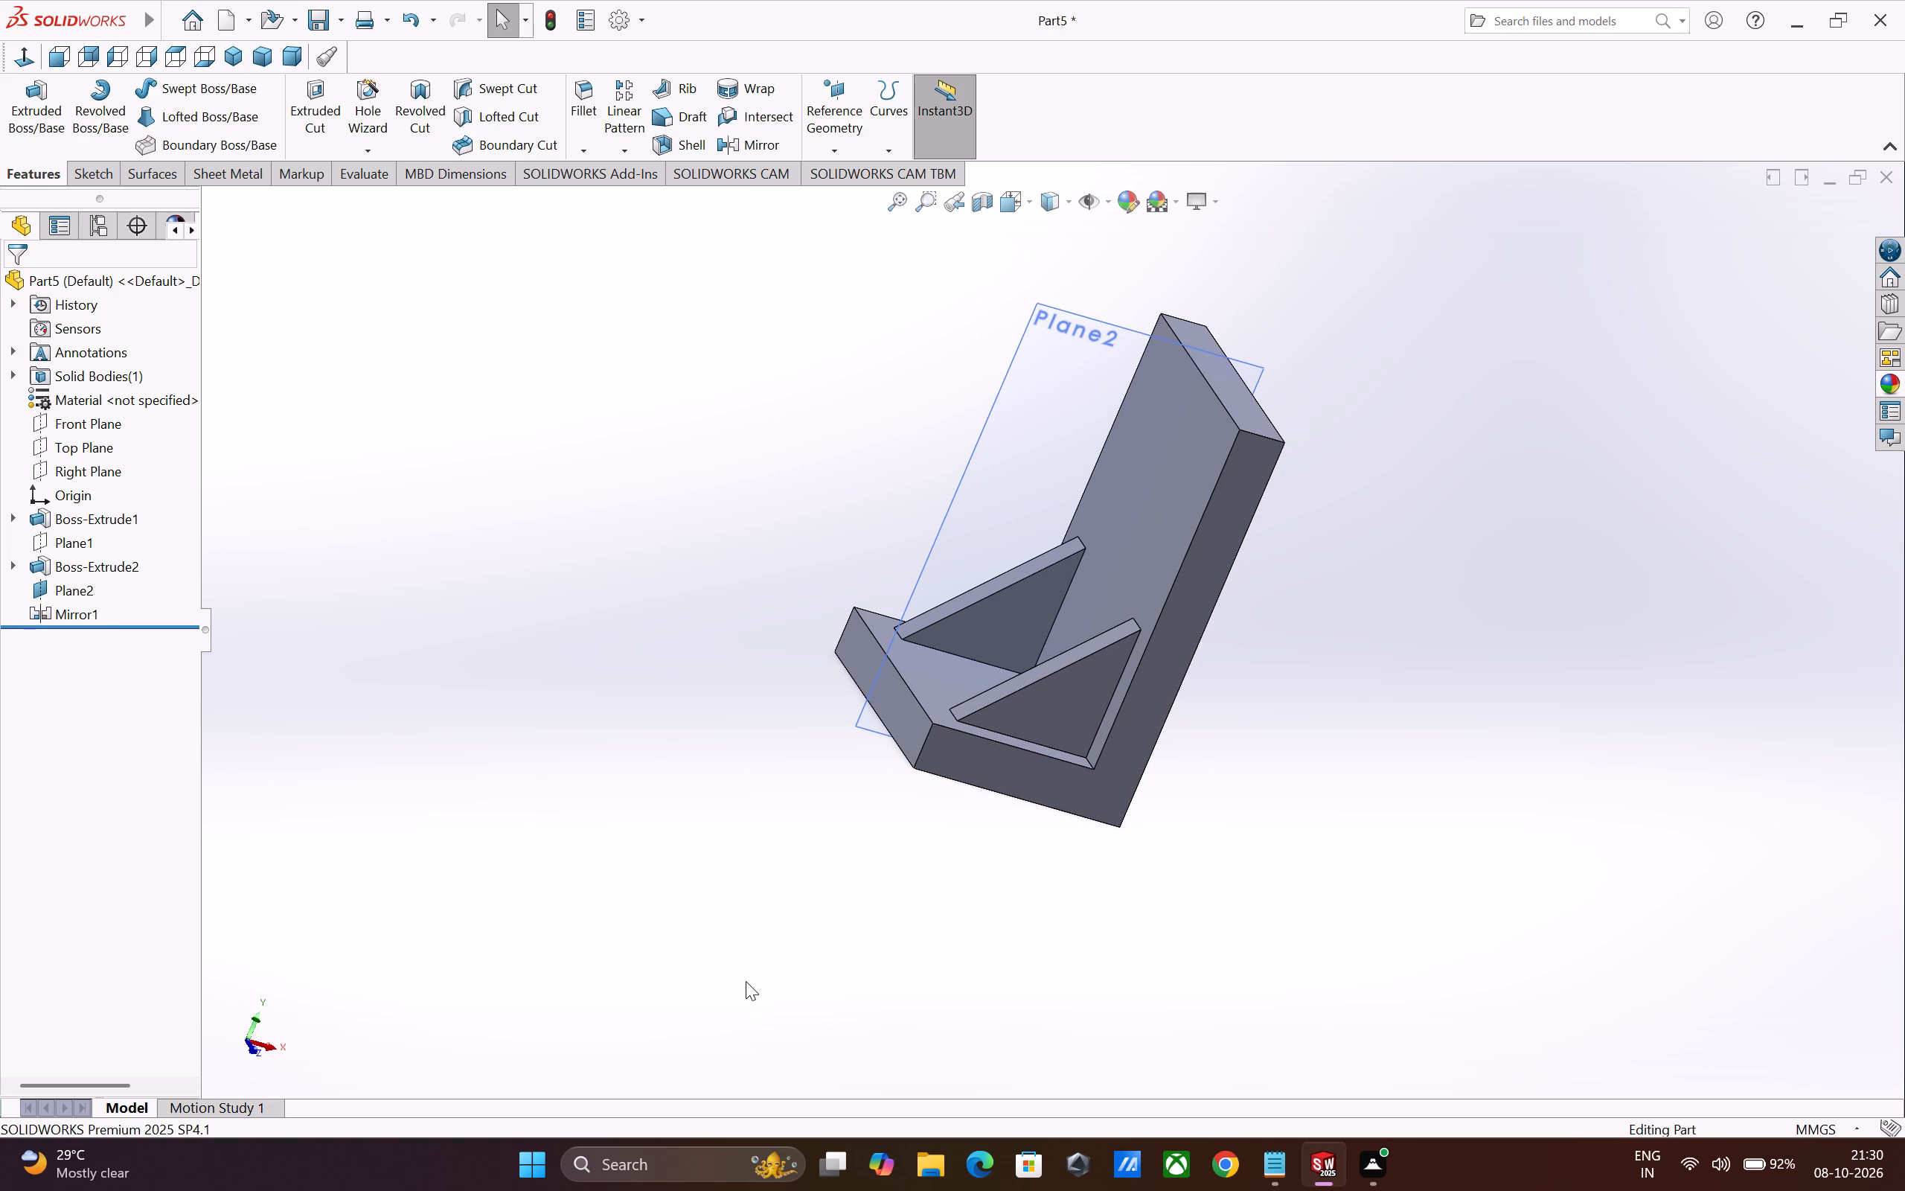
{"action": "left_click", "coordinate": [988, 455]}
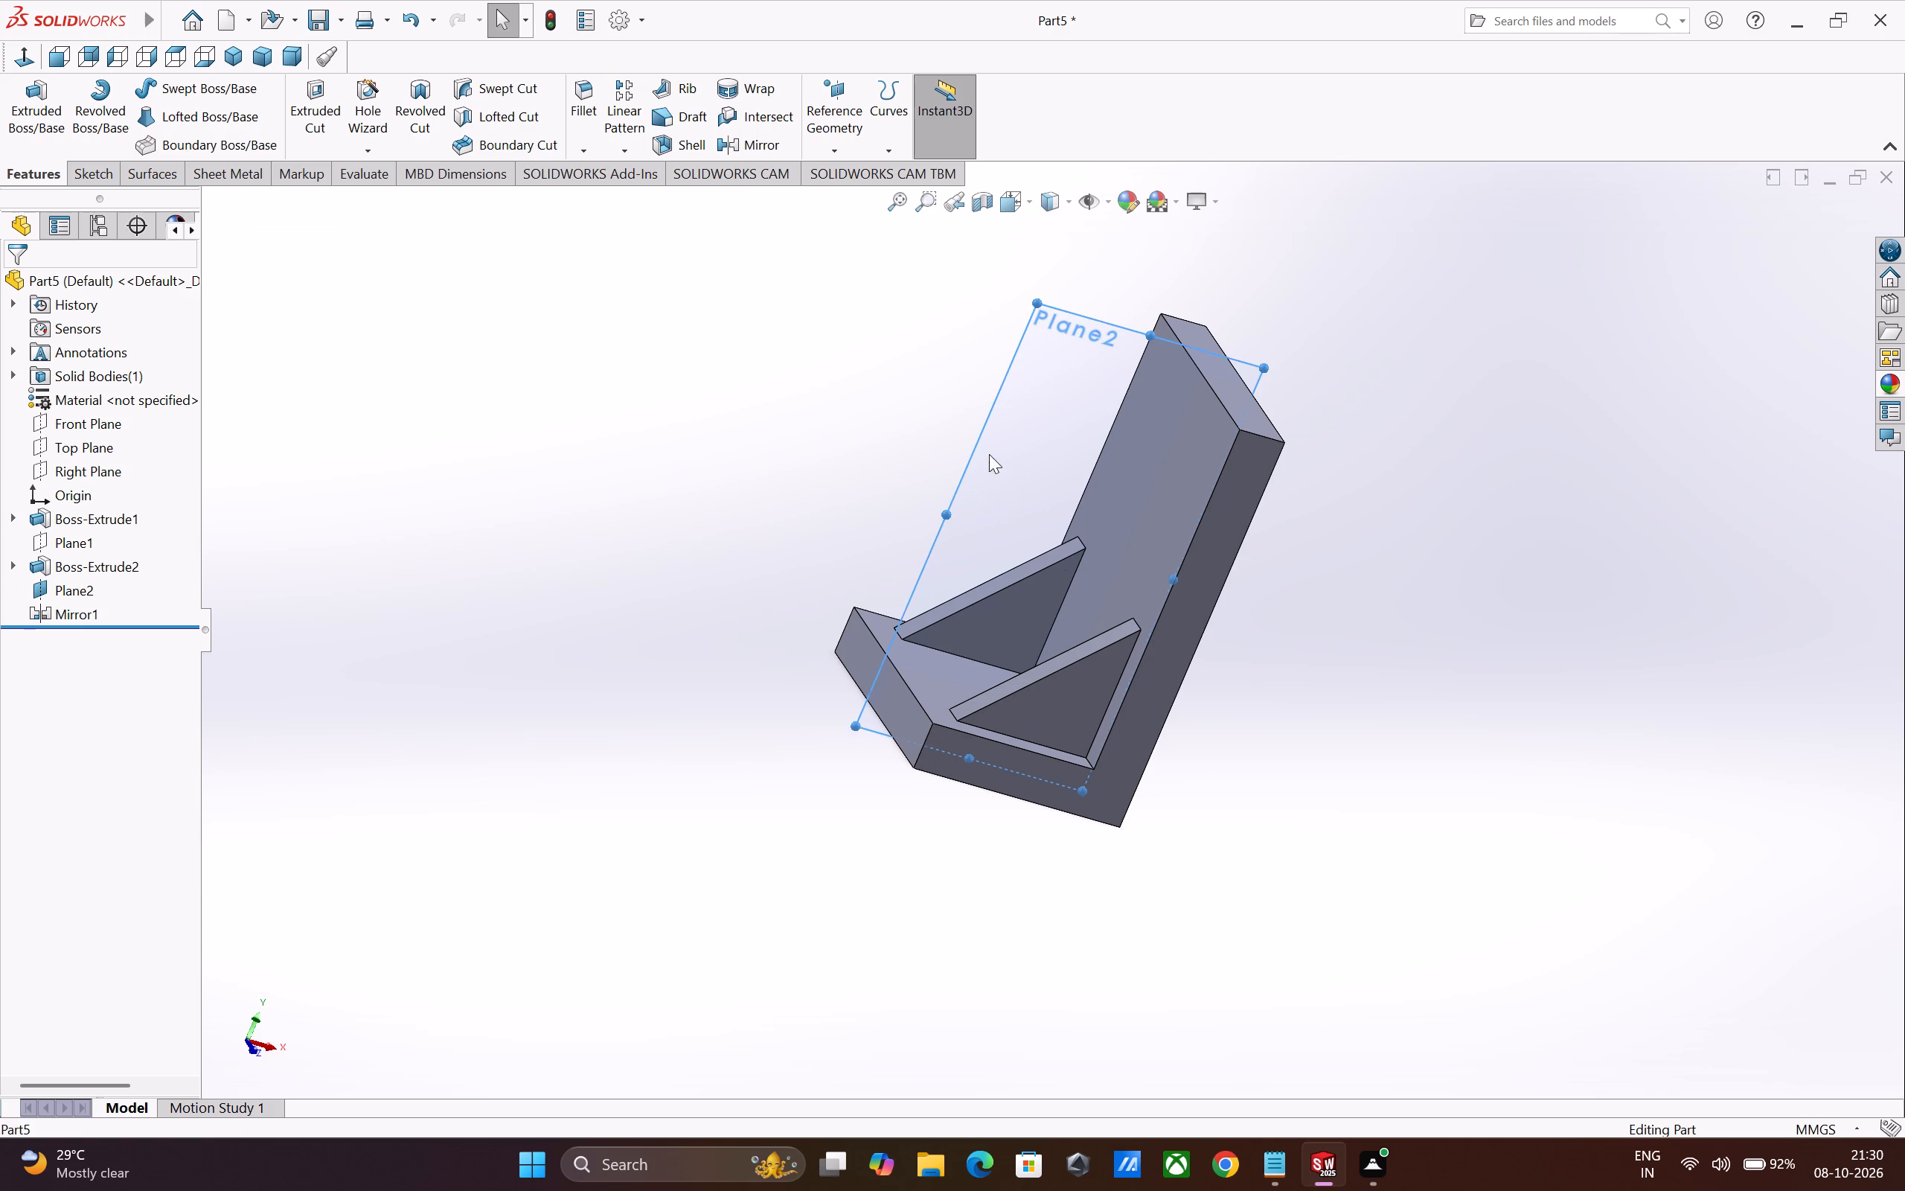
{"action": "left_click", "coordinate": [1113, 404]}
{"action": "left_click", "coordinate": [786, 699]}
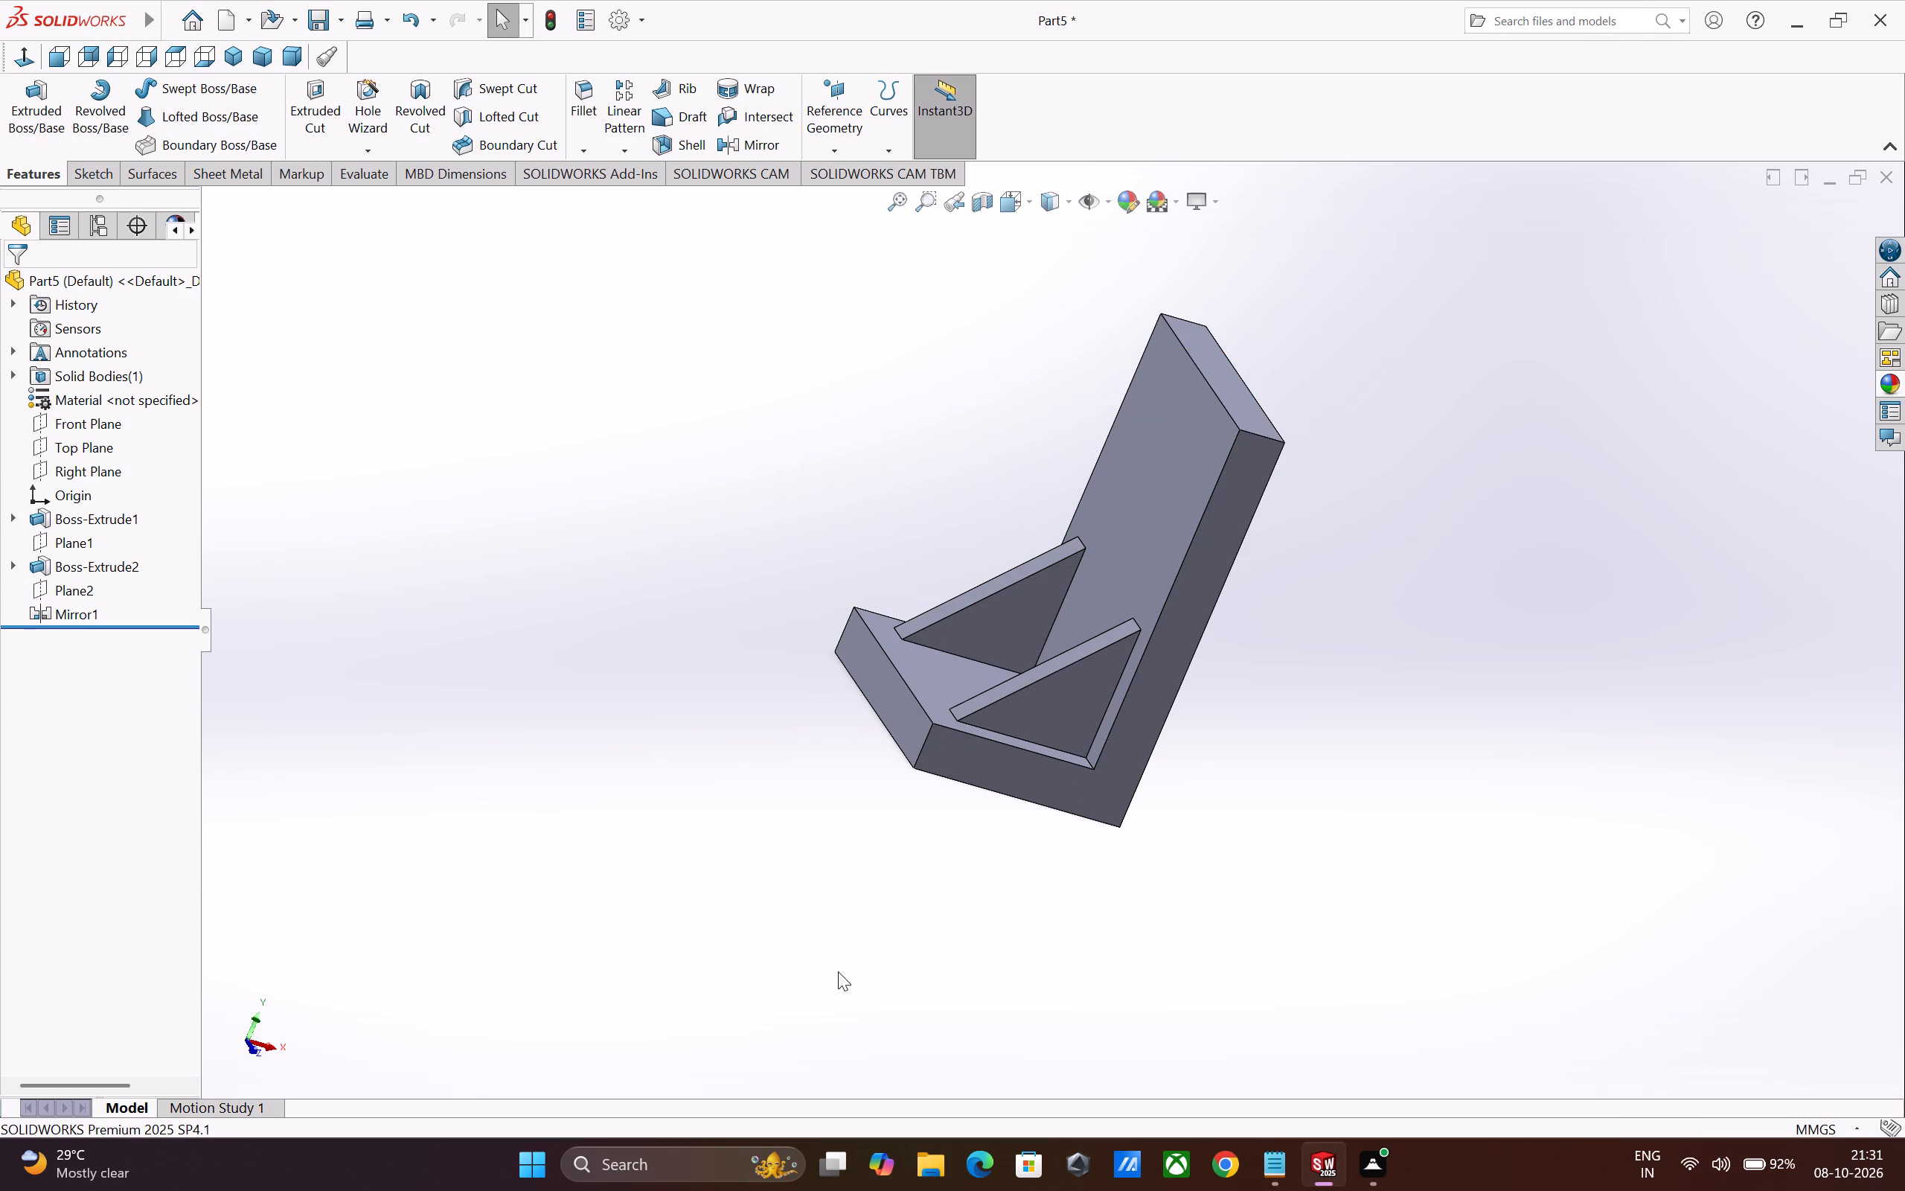
Round the top of the upright leg with a full round fillet, using its end face as center and both L-shaped sides.
{"action": "middle_click_drag", "start_coordinate": [907, 937], "coordinate": [910, 934]}
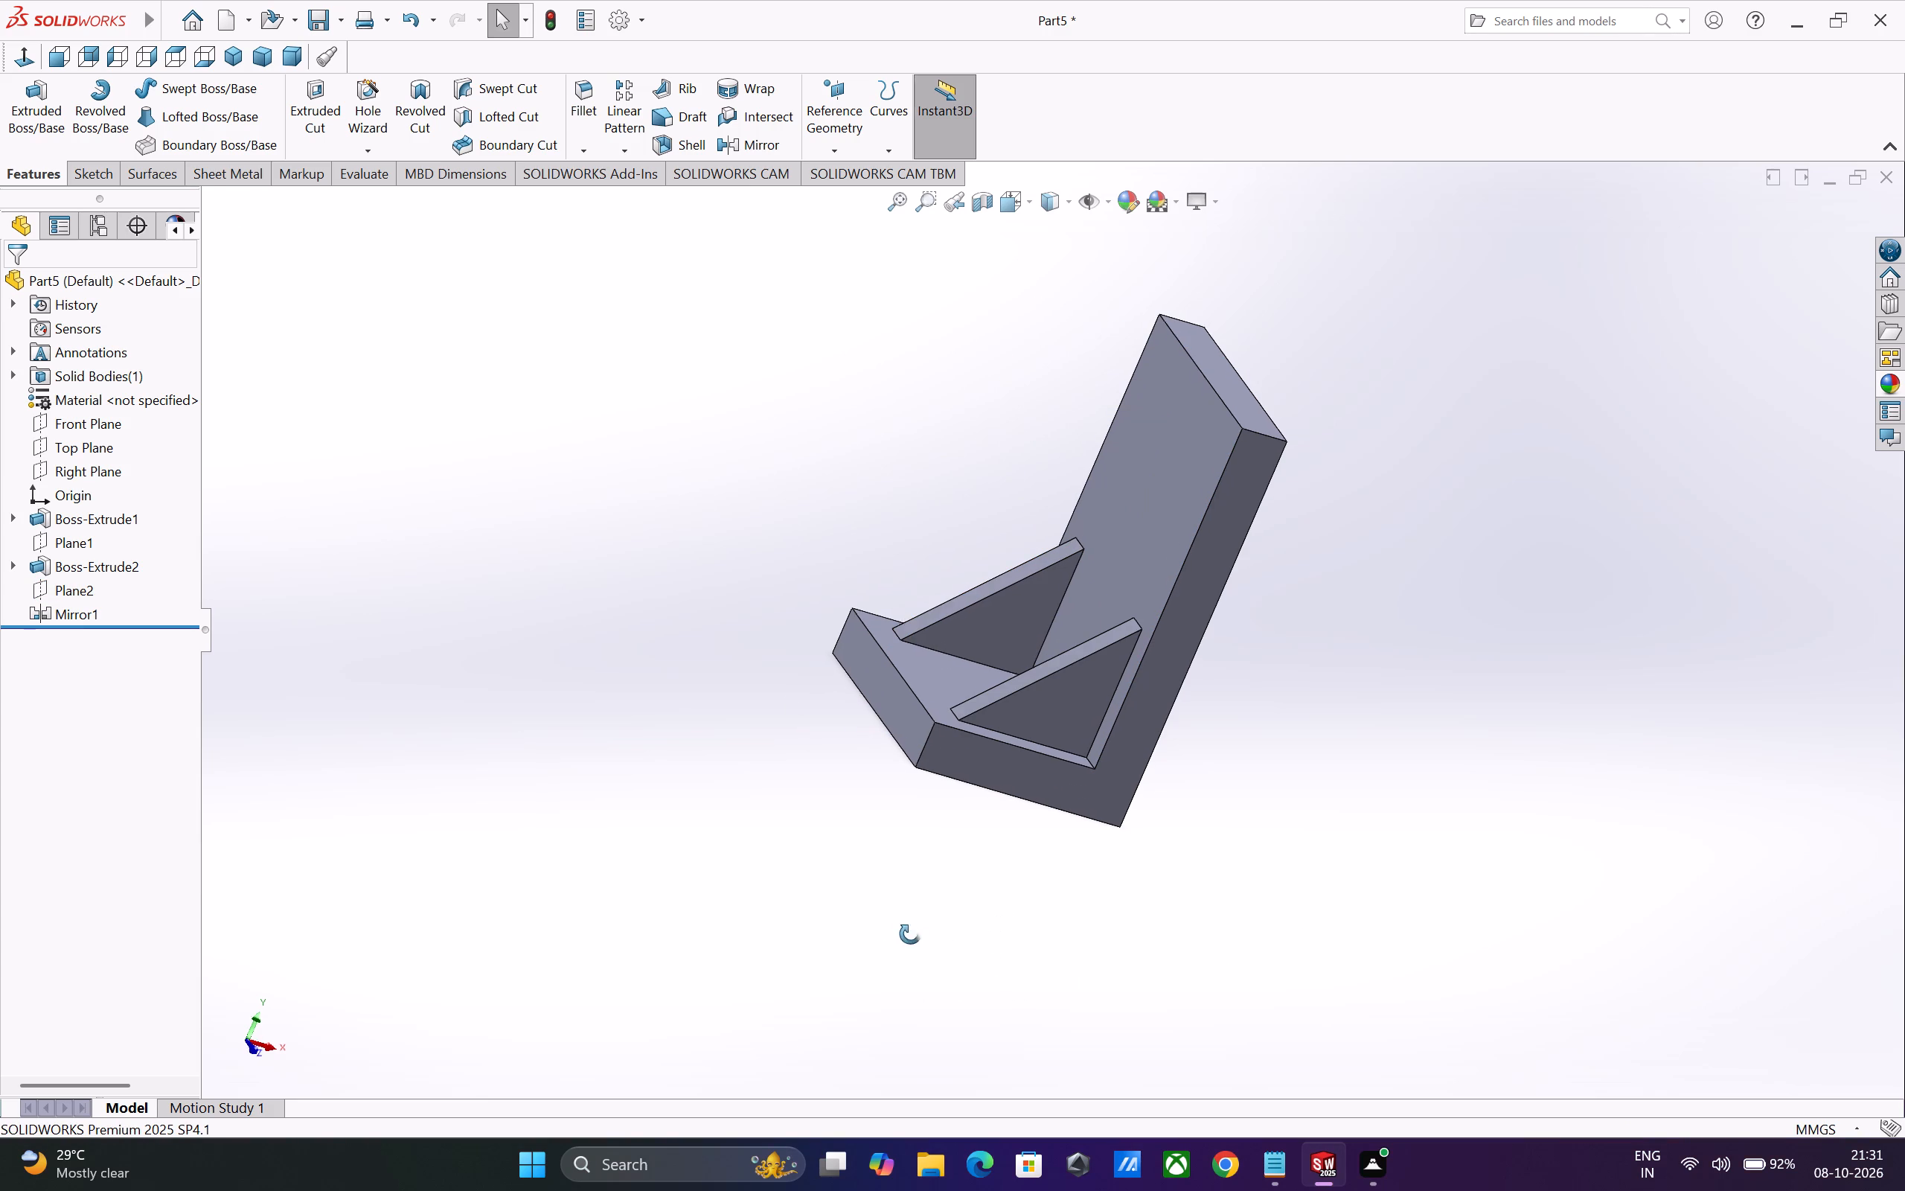
{"action": "middle_click_drag", "start_coordinate": [910, 934], "coordinate": [944, 943]}
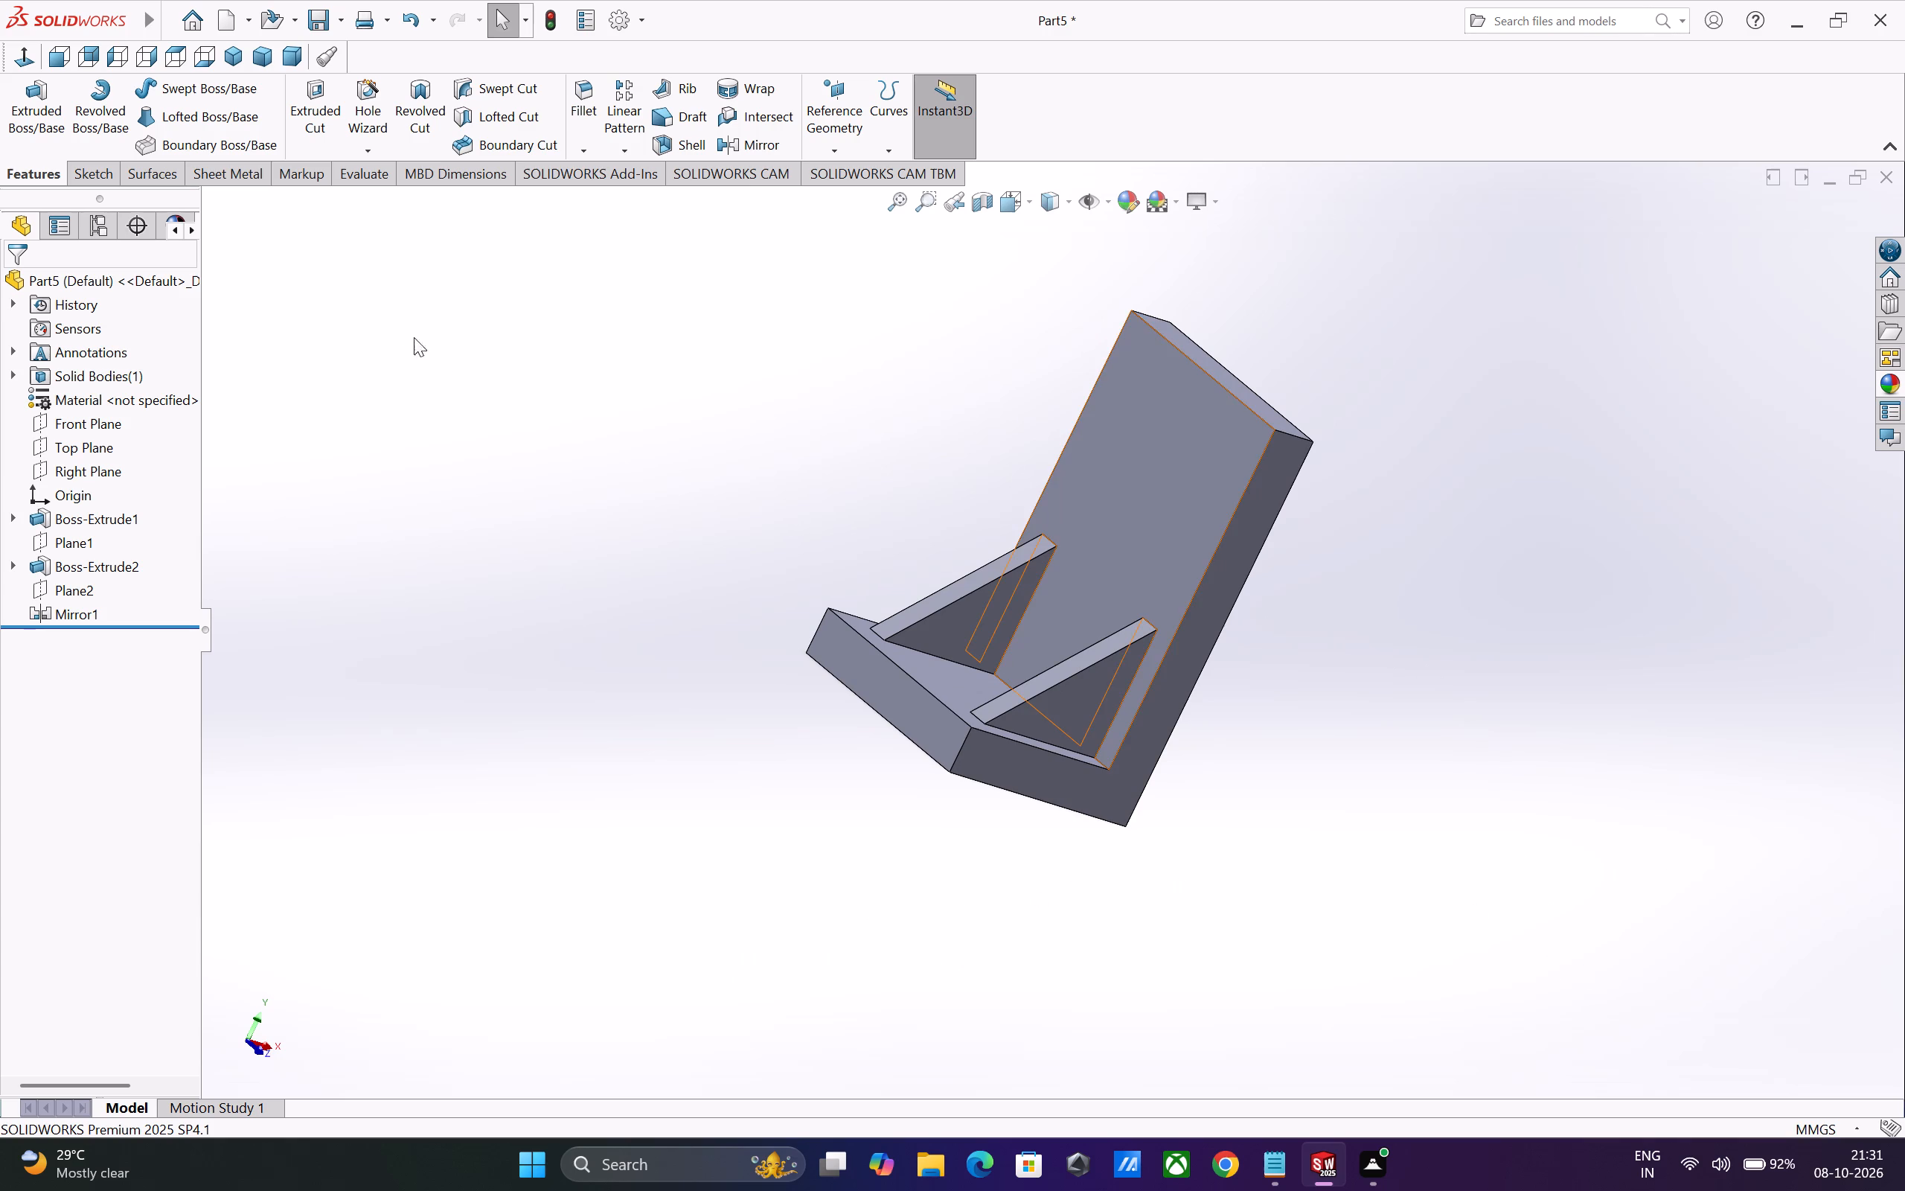
{"action": "left_click", "coordinate": [583, 153]}
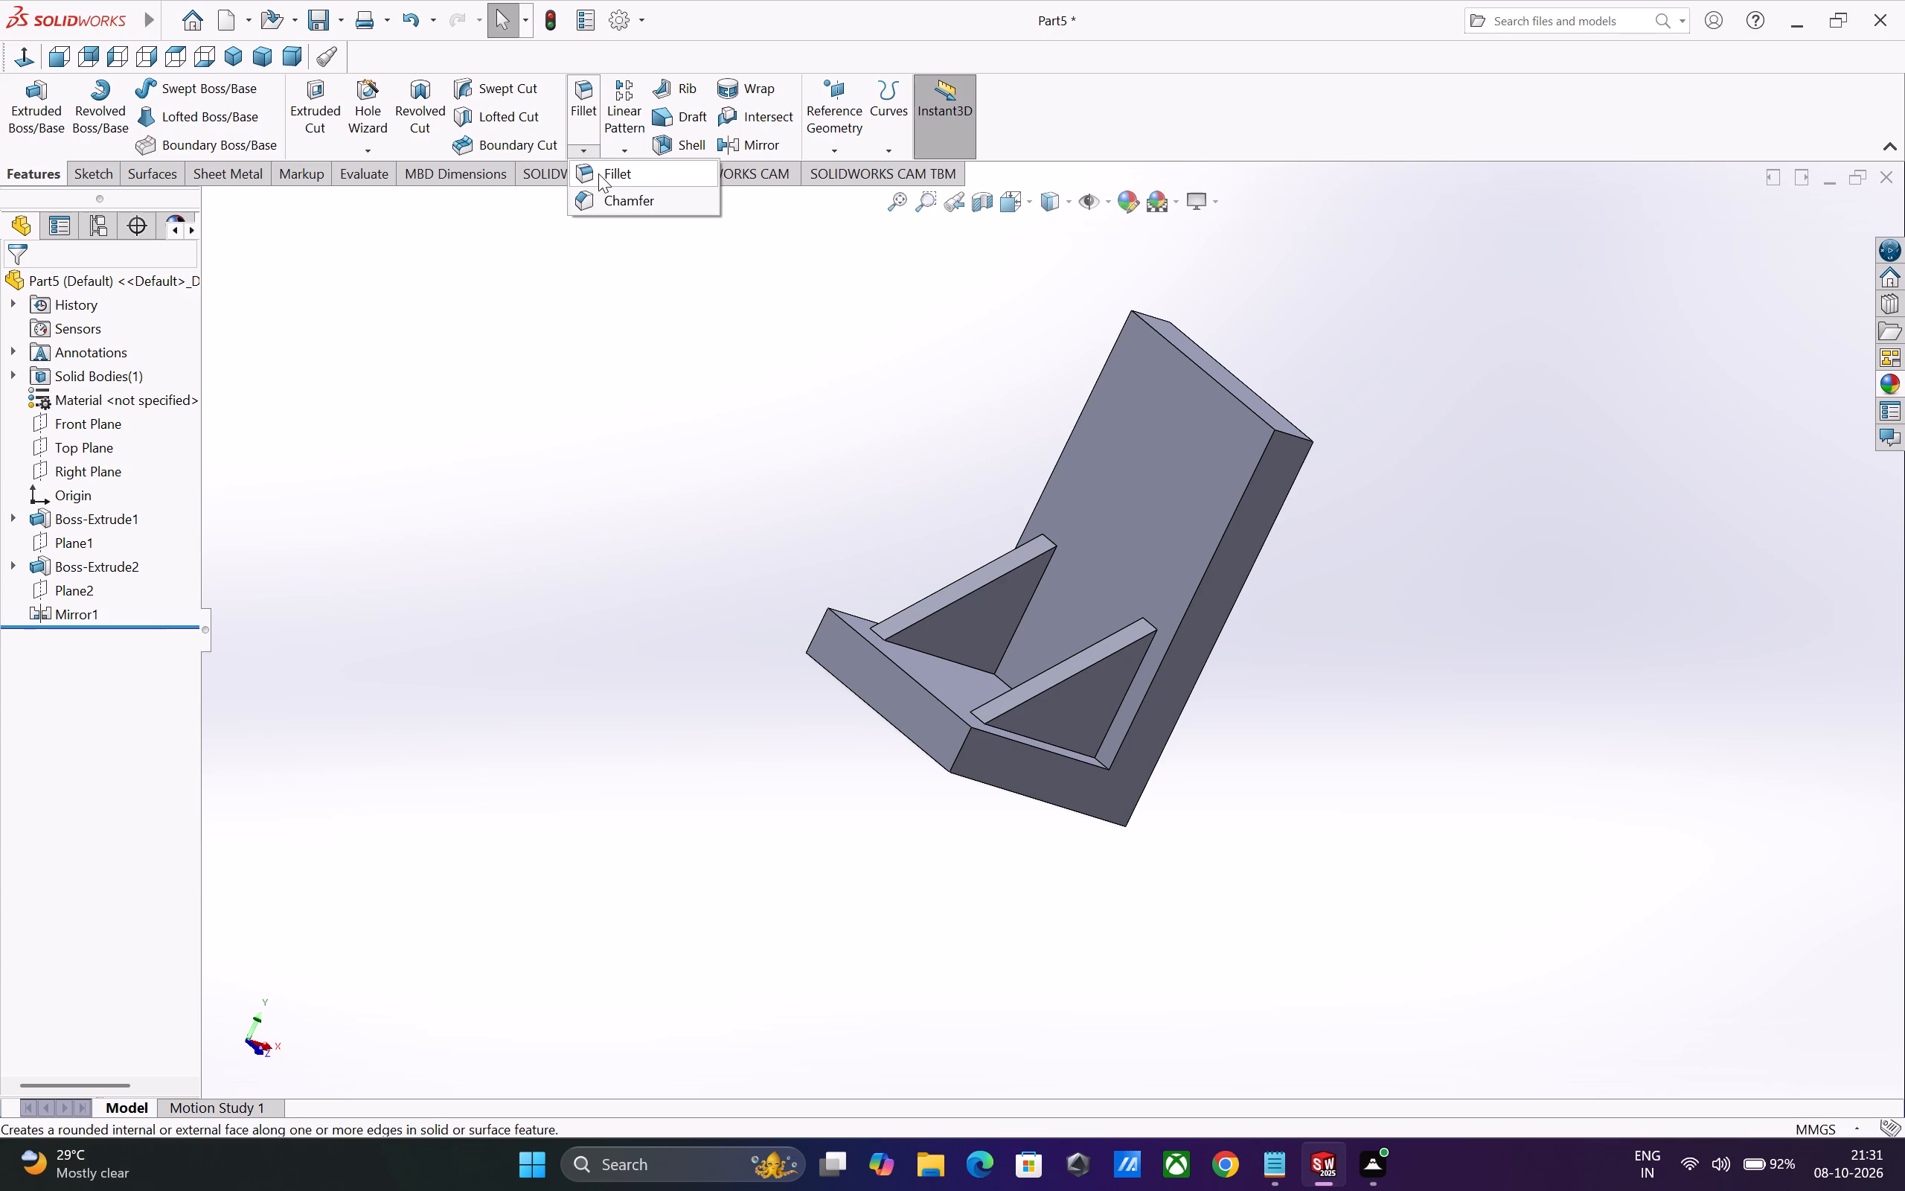
{"action": "left_click", "coordinate": [599, 173]}
{"action": "left_click", "coordinate": [153, 383]}
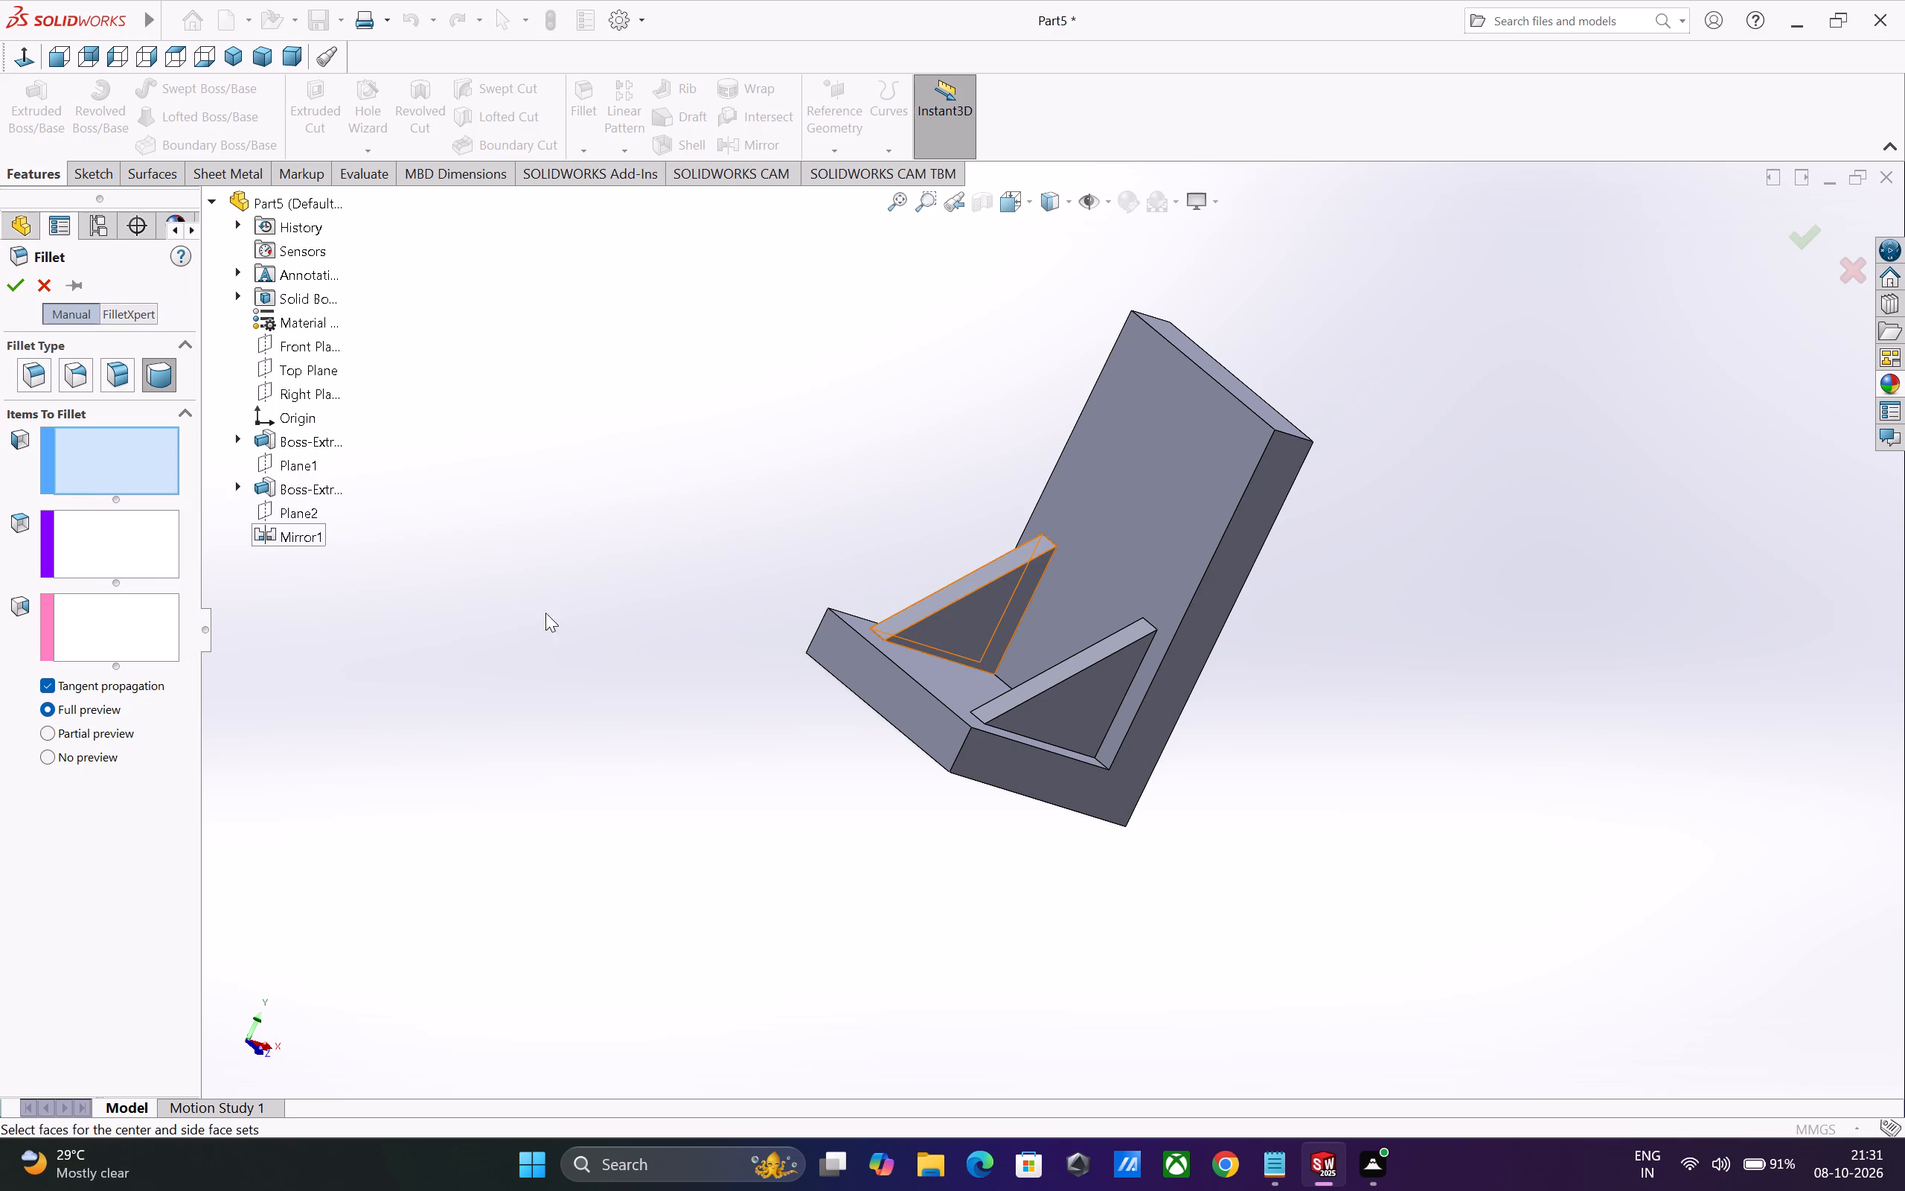
{"action": "left_click", "coordinate": [1264, 524]}
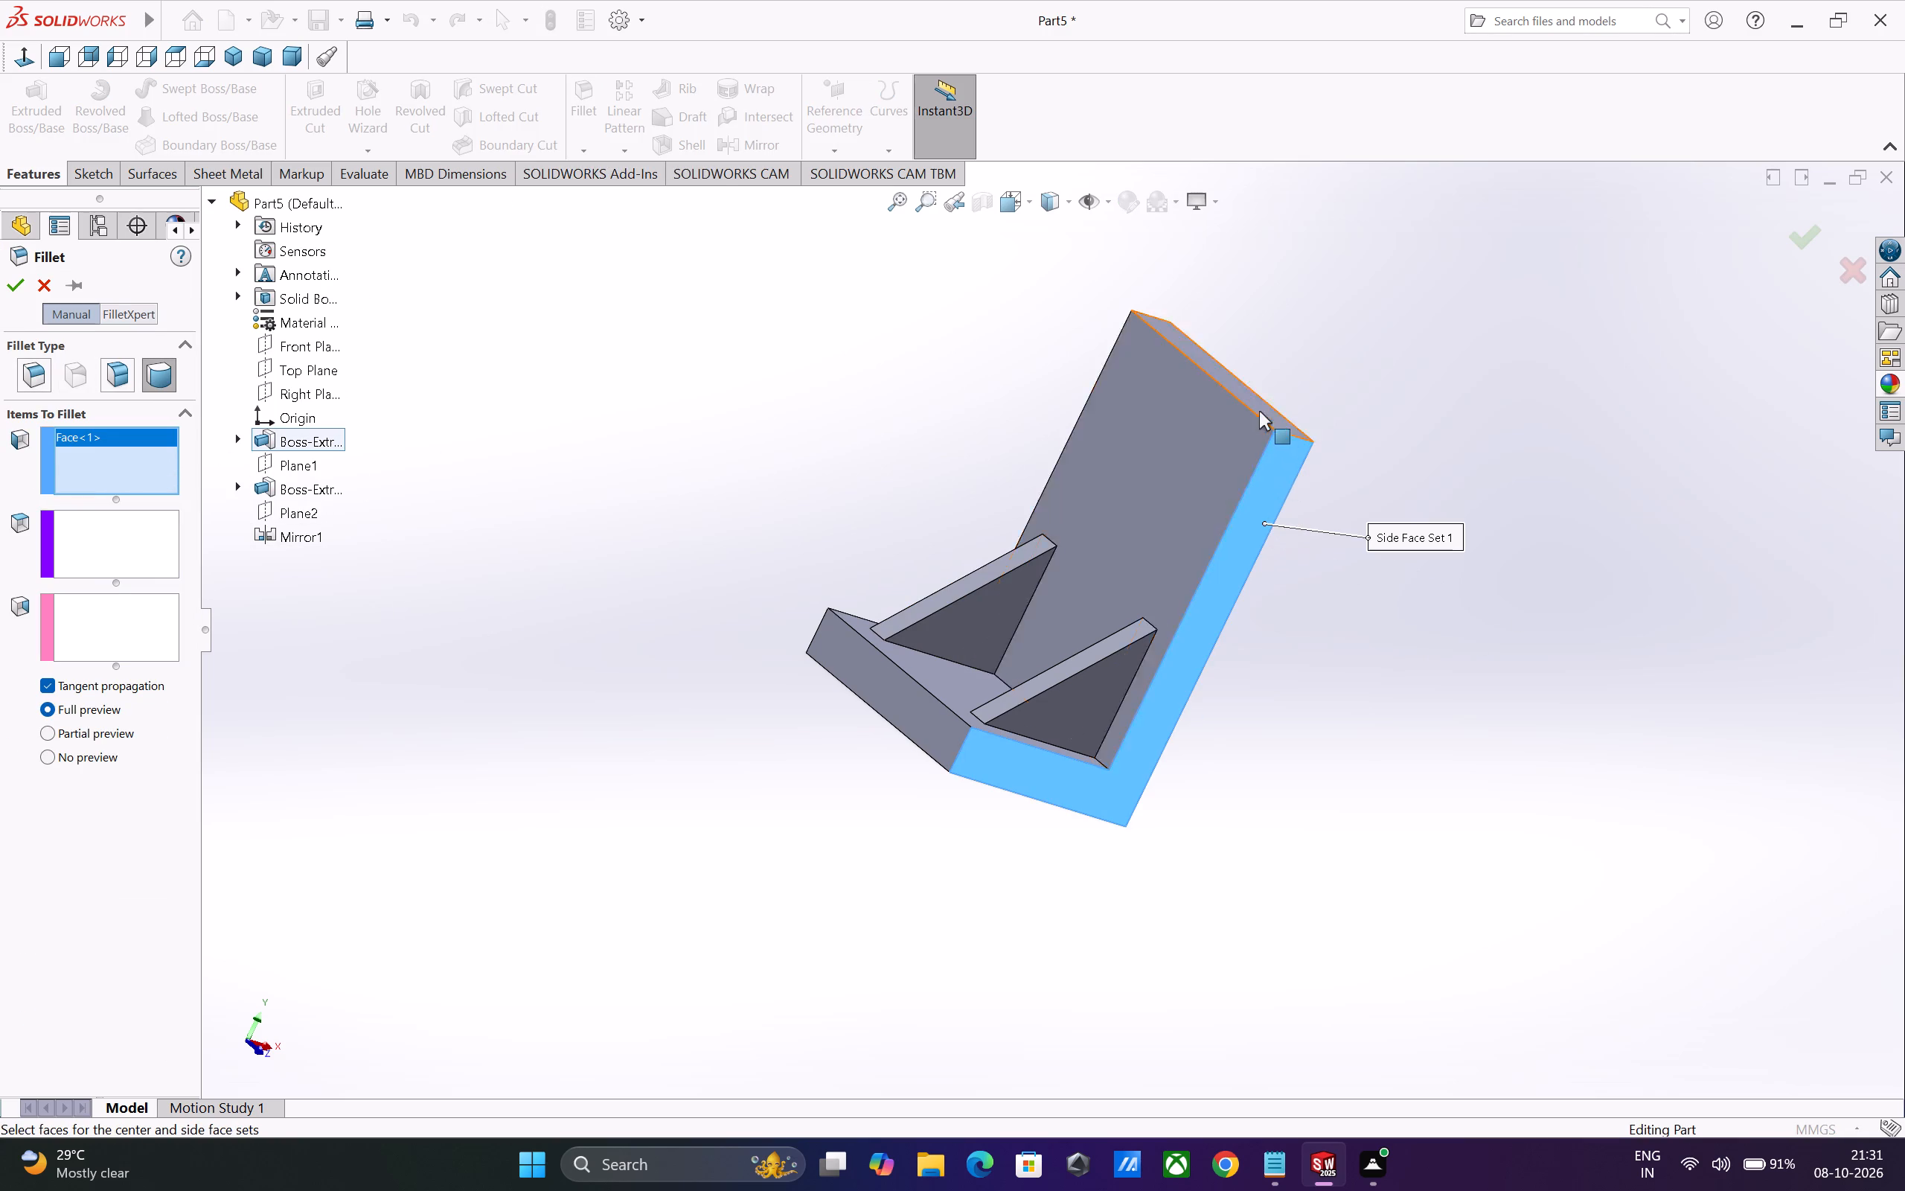
{"action": "left_click", "coordinate": [1259, 406]}
{"action": "middle_click_drag", "start_coordinate": [1126, 565], "coordinate": [1230, 679]}
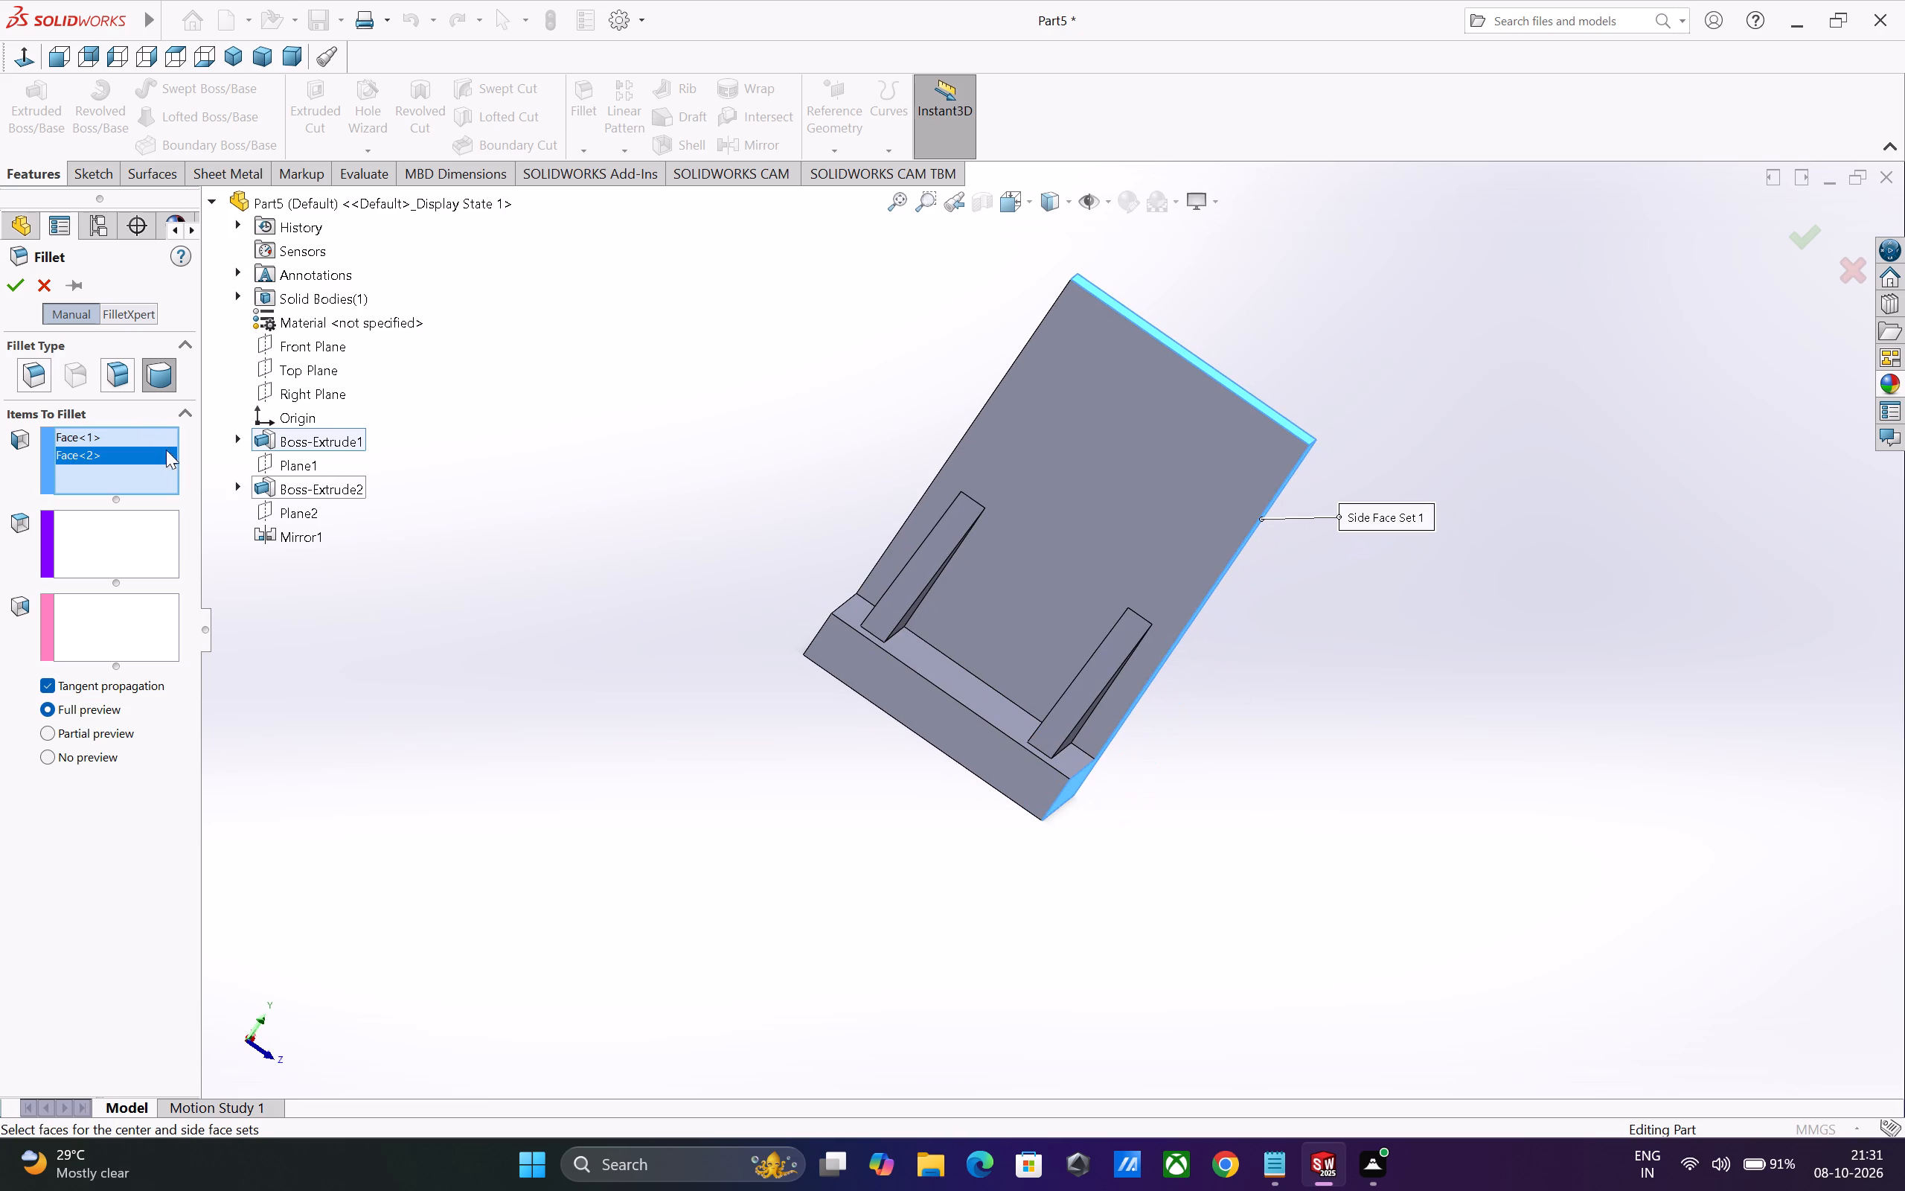
{"action": "right_click", "coordinate": [141, 453]}
{"action": "left_click", "coordinate": [176, 491]}
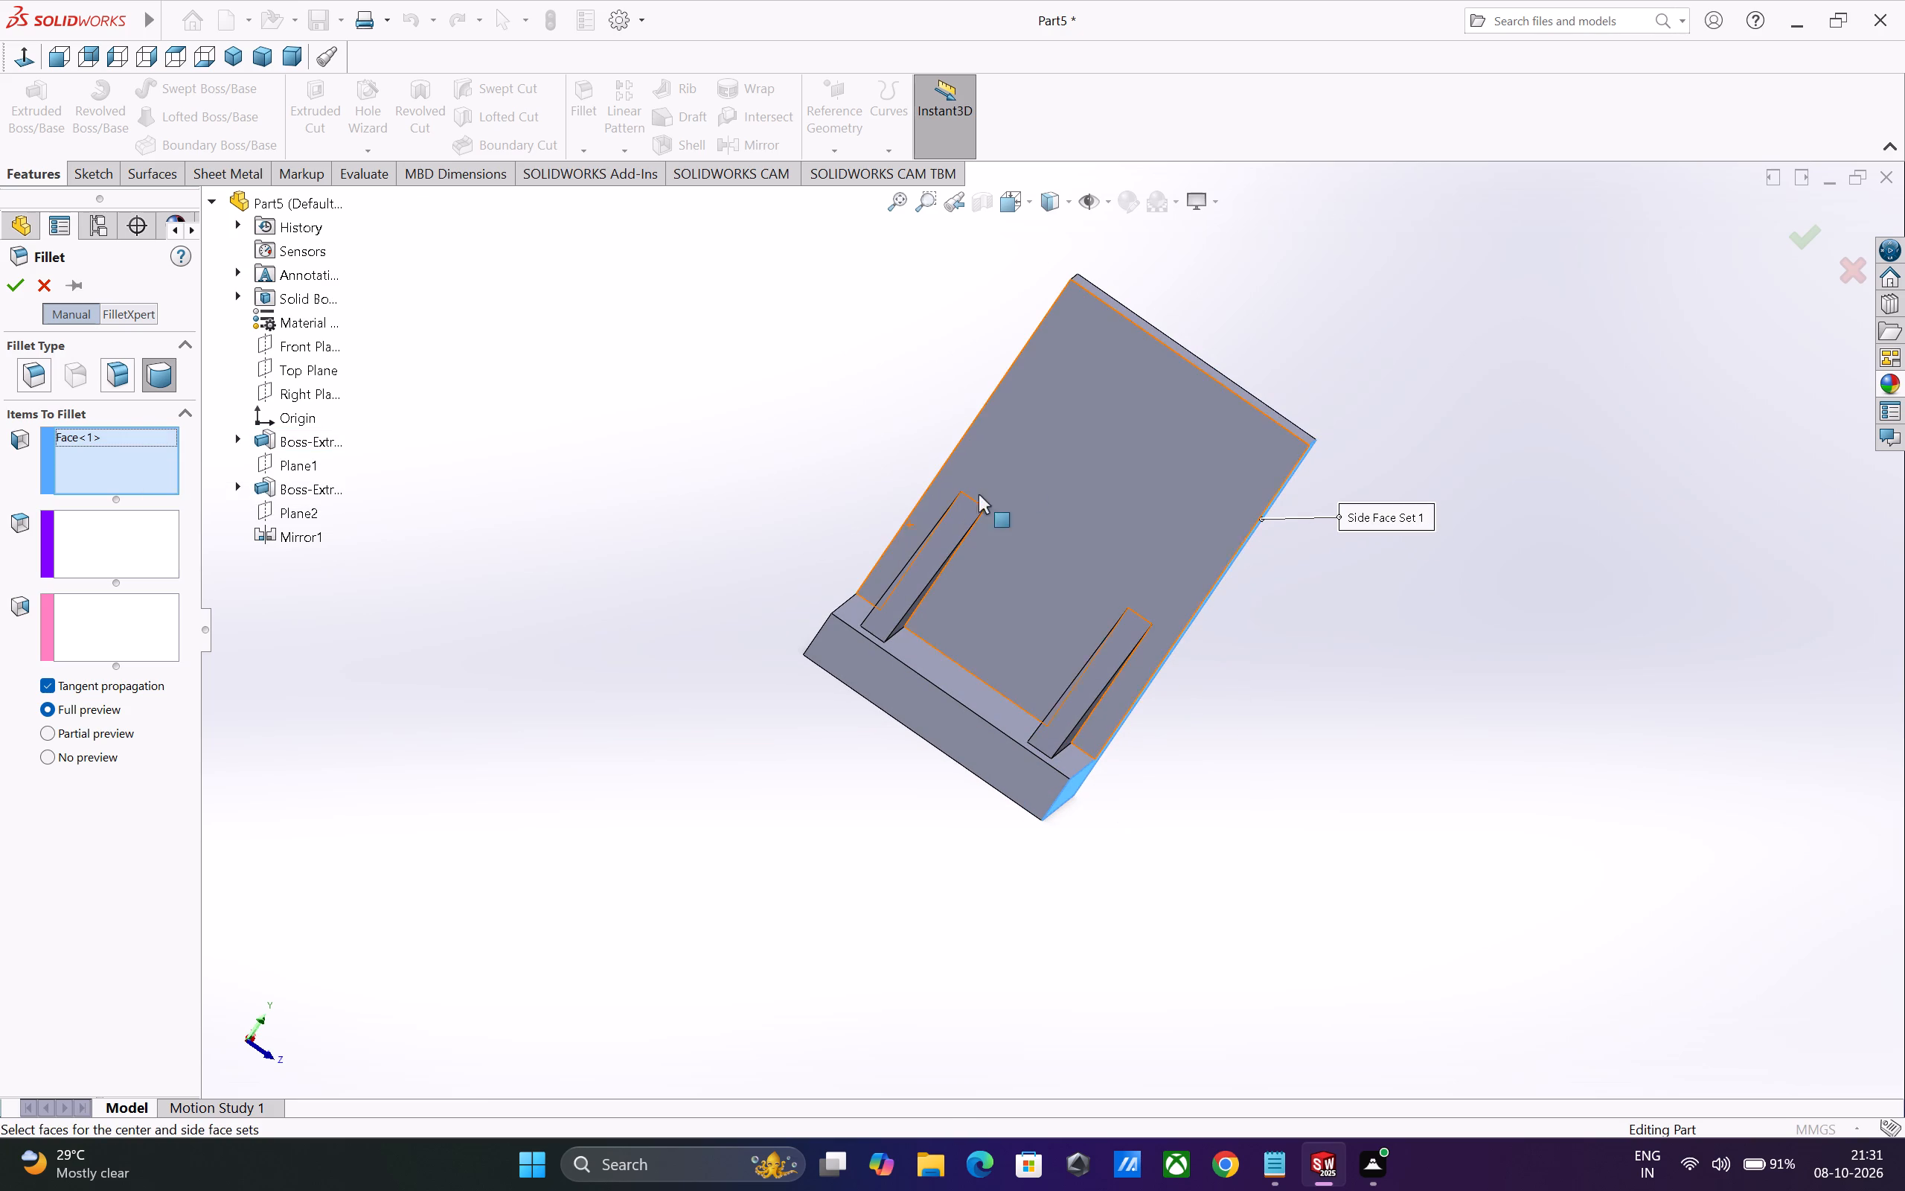
{"action": "left_click_drag", "start_coordinate": [84, 538], "coordinate": [92, 543]}
{"action": "middle_click_drag", "start_coordinate": [621, 770], "coordinate": [522, 931]}
{"action": "scroll", "coordinate": [522, 931], "scroll_direction": "down", "scroll_amount": 1}
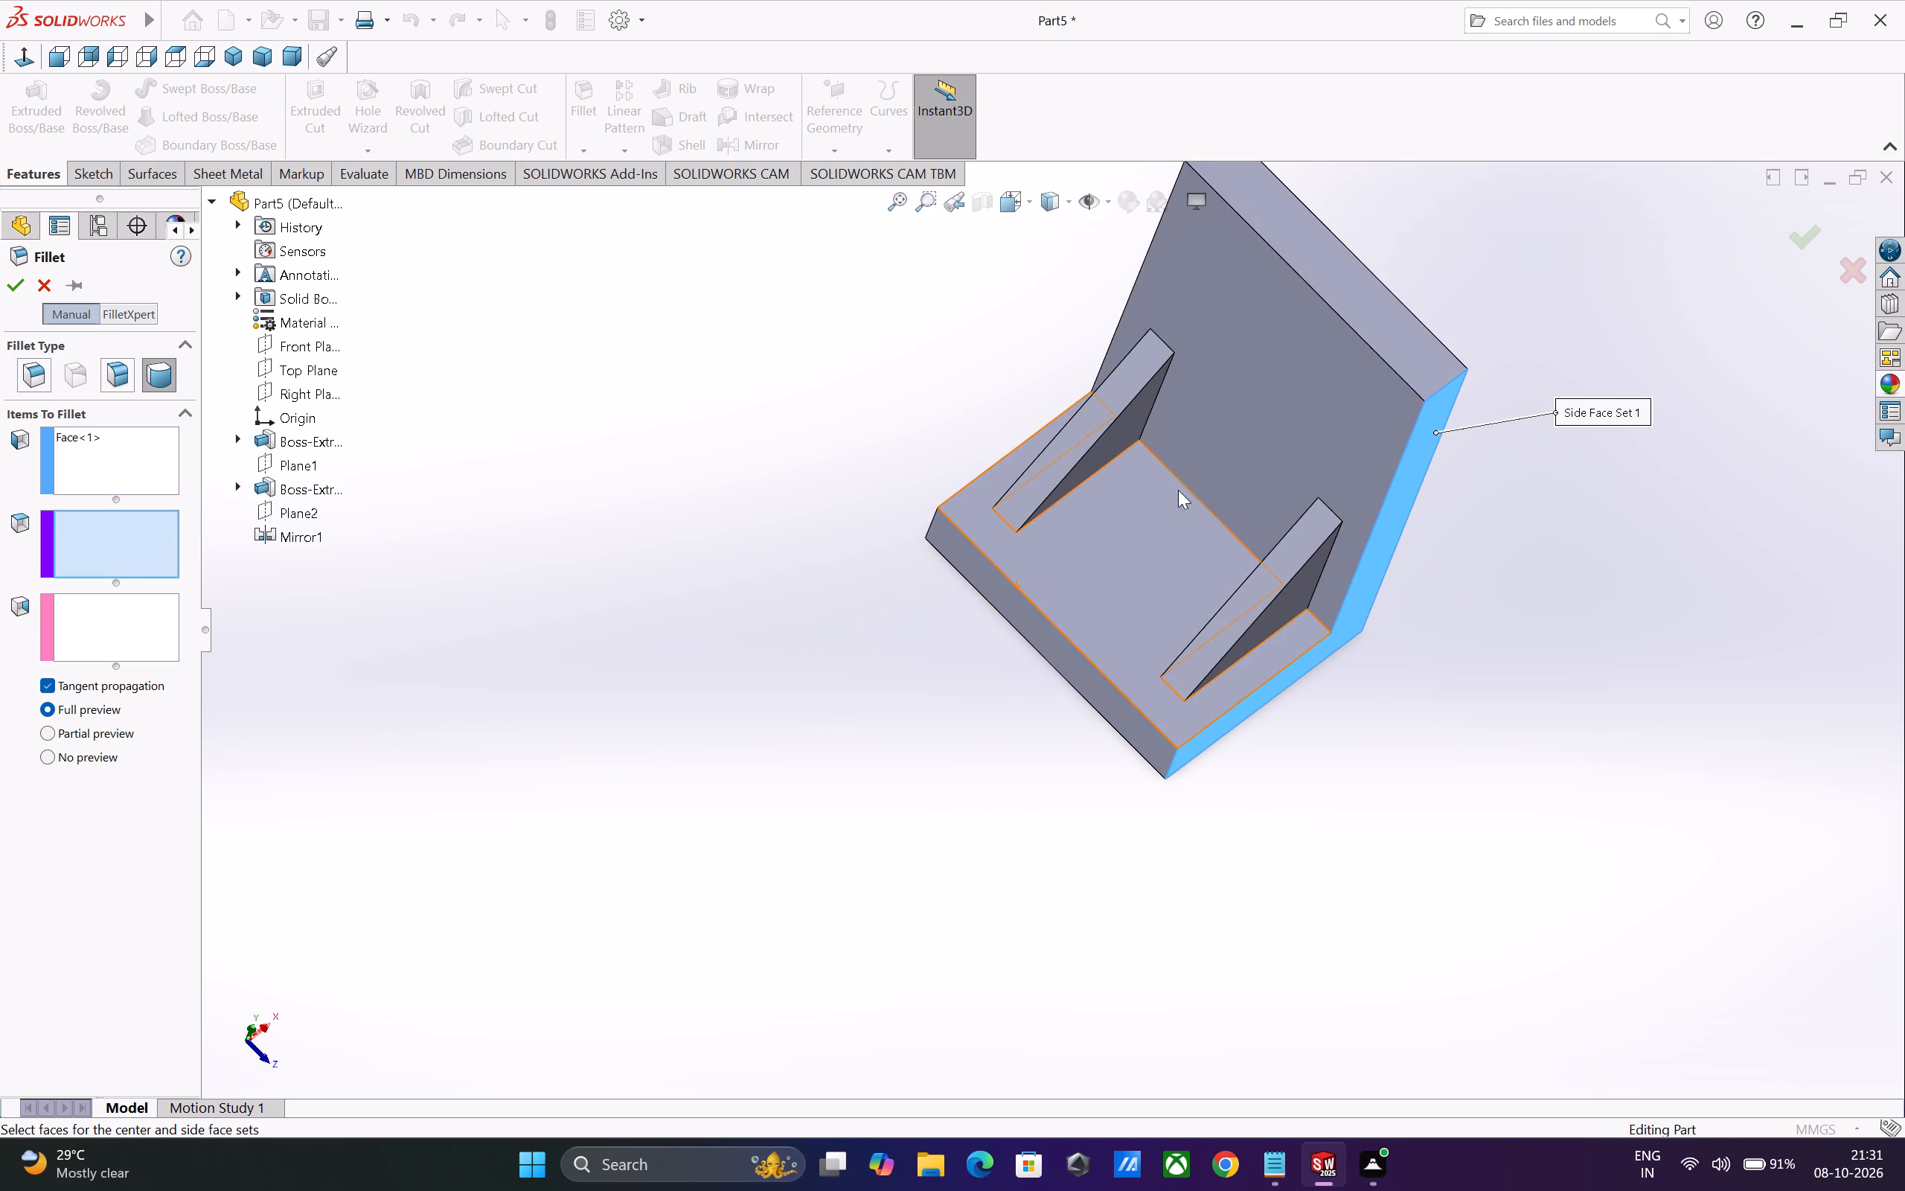
{"action": "left_click", "coordinate": [1377, 312]}
{"action": "scroll", "coordinate": [849, 861], "scroll_direction": "up", "scroll_amount": 1}
{"action": "middle_click_drag", "start_coordinate": [782, 767], "coordinate": [973, 810]}
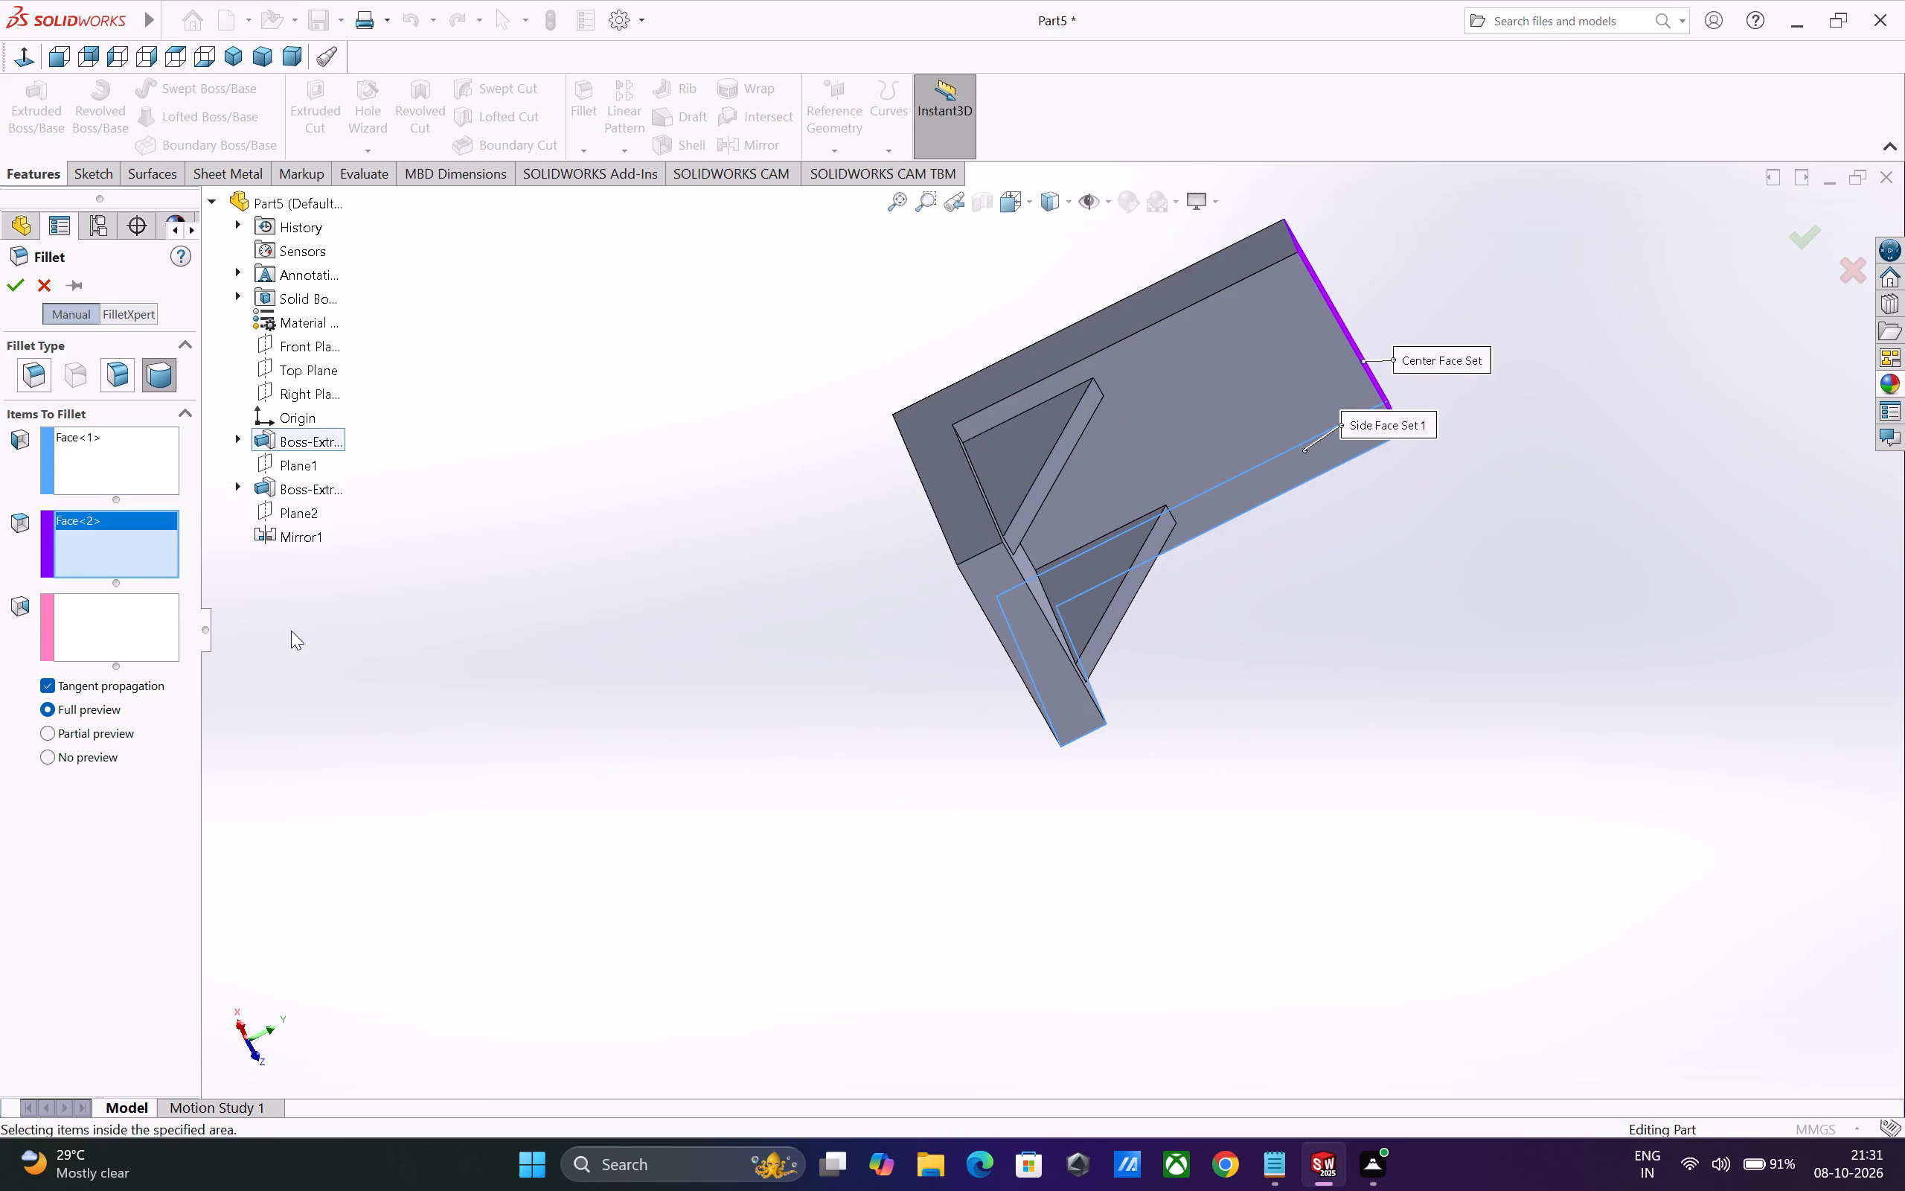
{"action": "left_click_drag", "start_coordinate": [116, 619], "coordinate": [124, 618]}
{"action": "left_click", "coordinate": [1066, 347]}
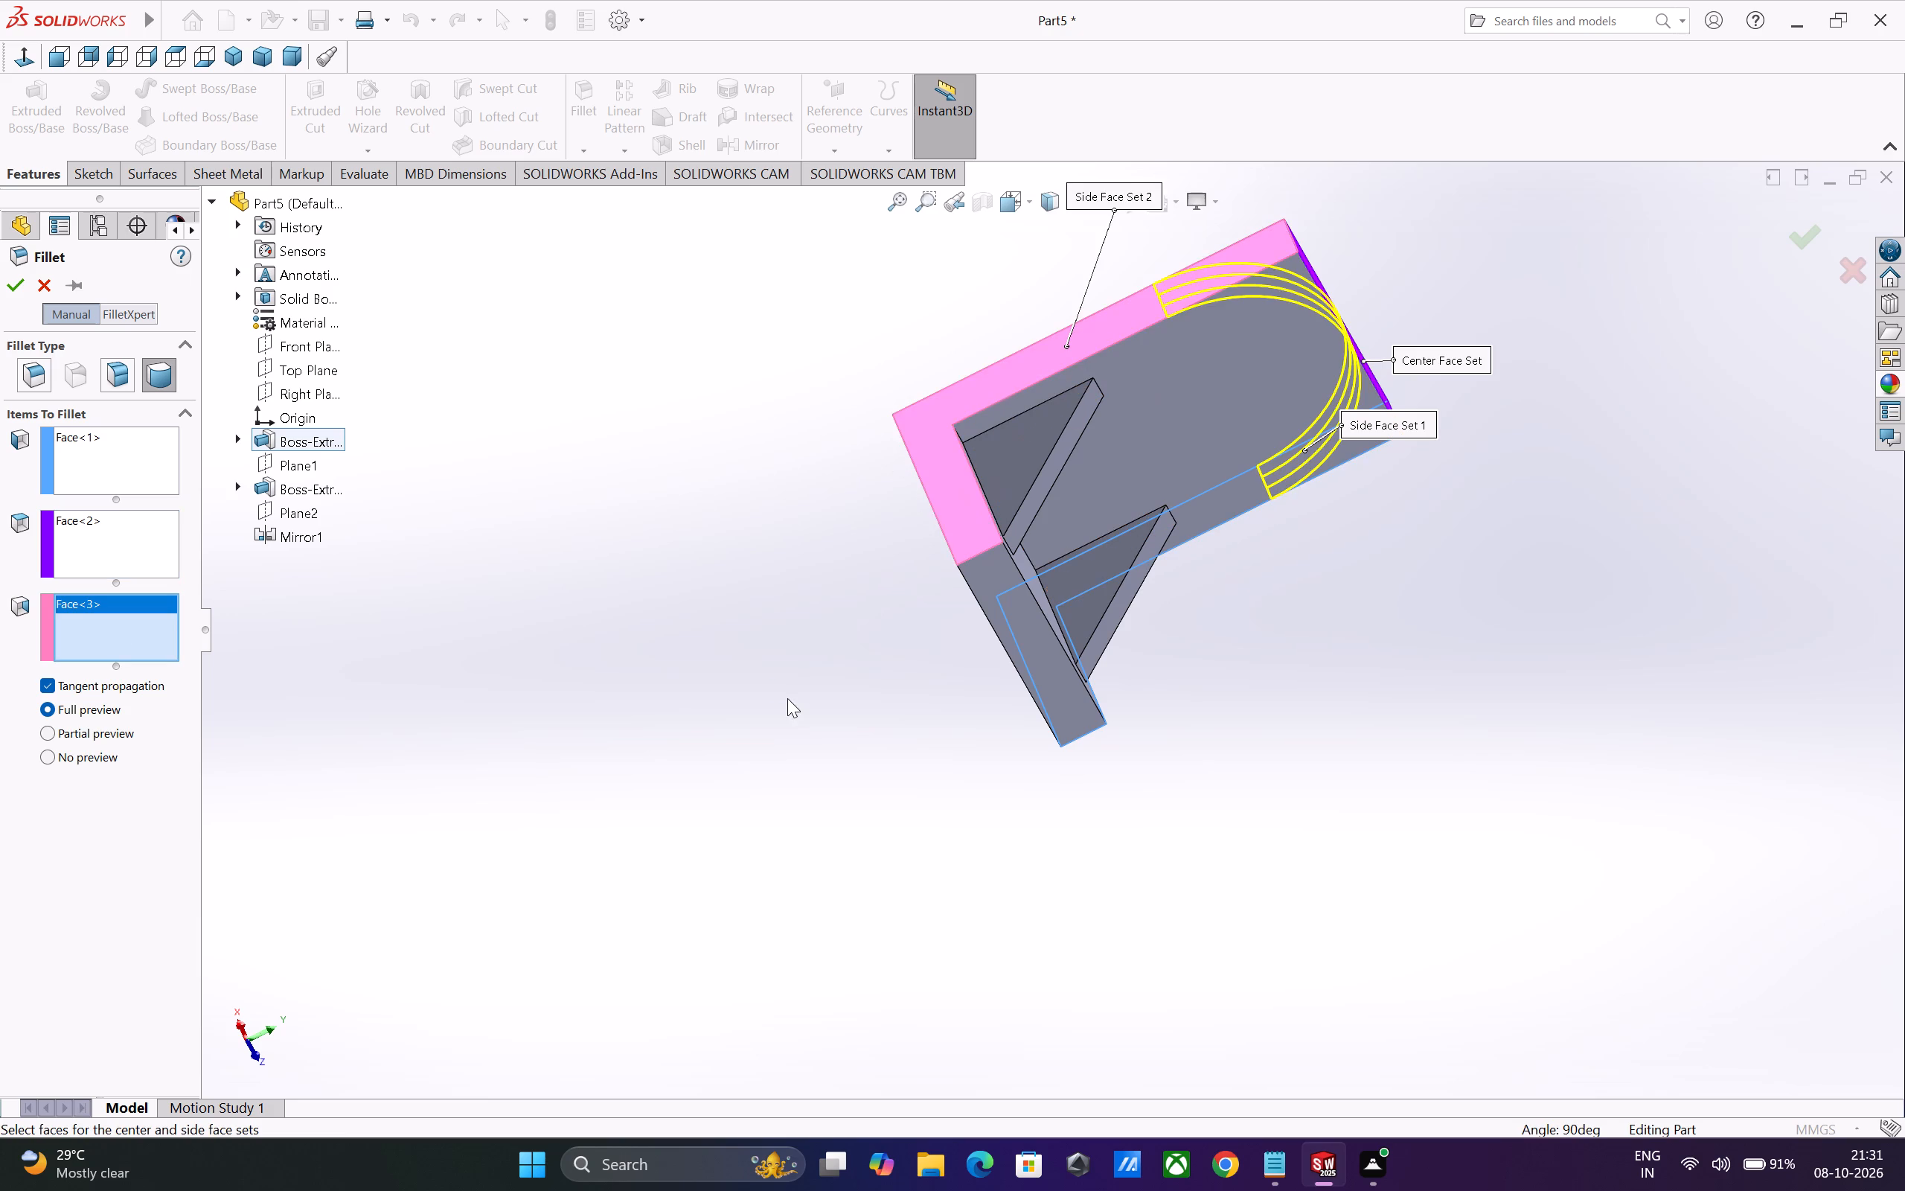
{"action": "middle_click_drag", "start_coordinate": [787, 698], "coordinate": [622, 545]}
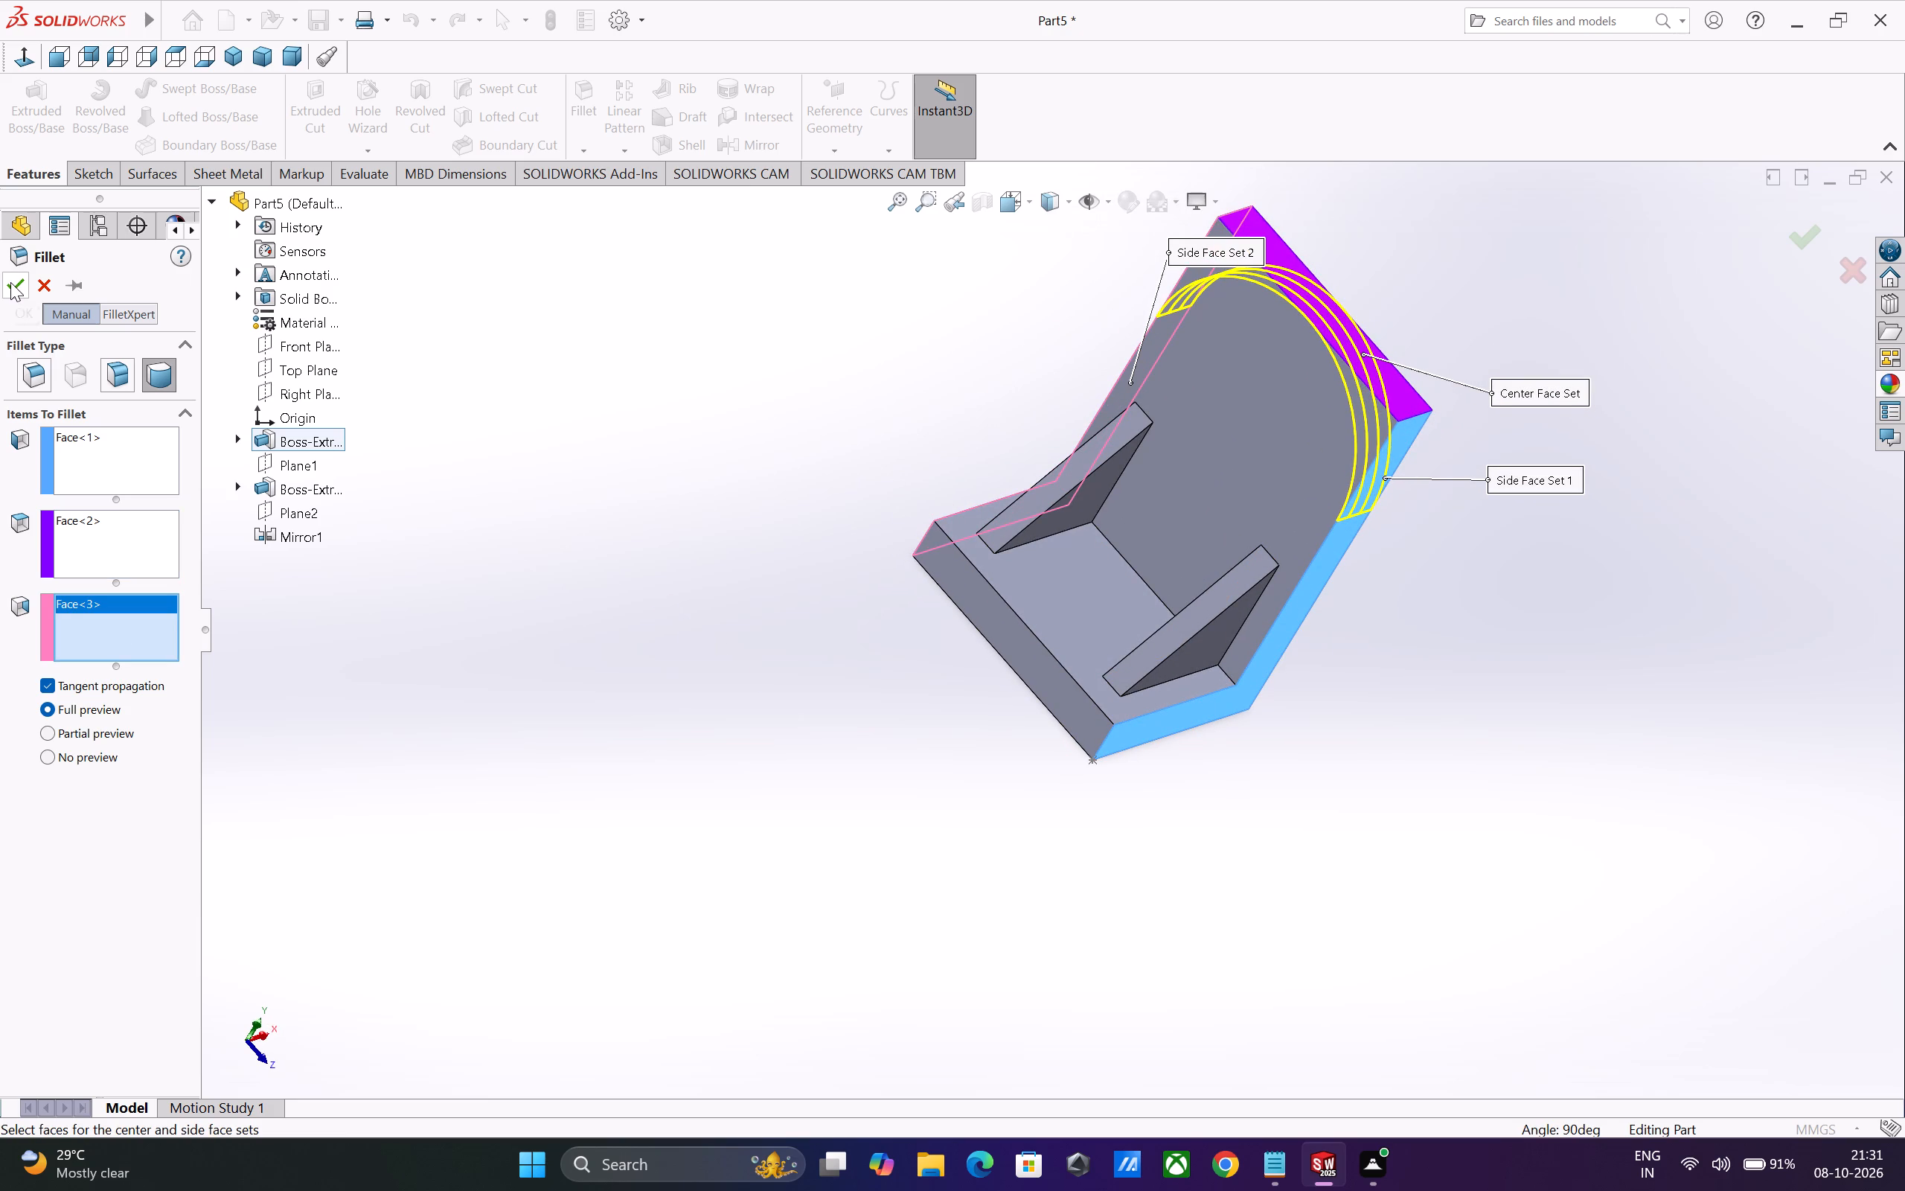
{"action": "left_click", "coordinate": [10, 282]}
{"action": "left_click", "coordinate": [555, 582]}
On the upright's inner face, sketch two circles about 28 mm and 17.5 mm in diameter, concentric with the rounded end.
{"action": "middle_click_drag", "start_coordinate": [721, 869], "coordinate": [690, 749]}
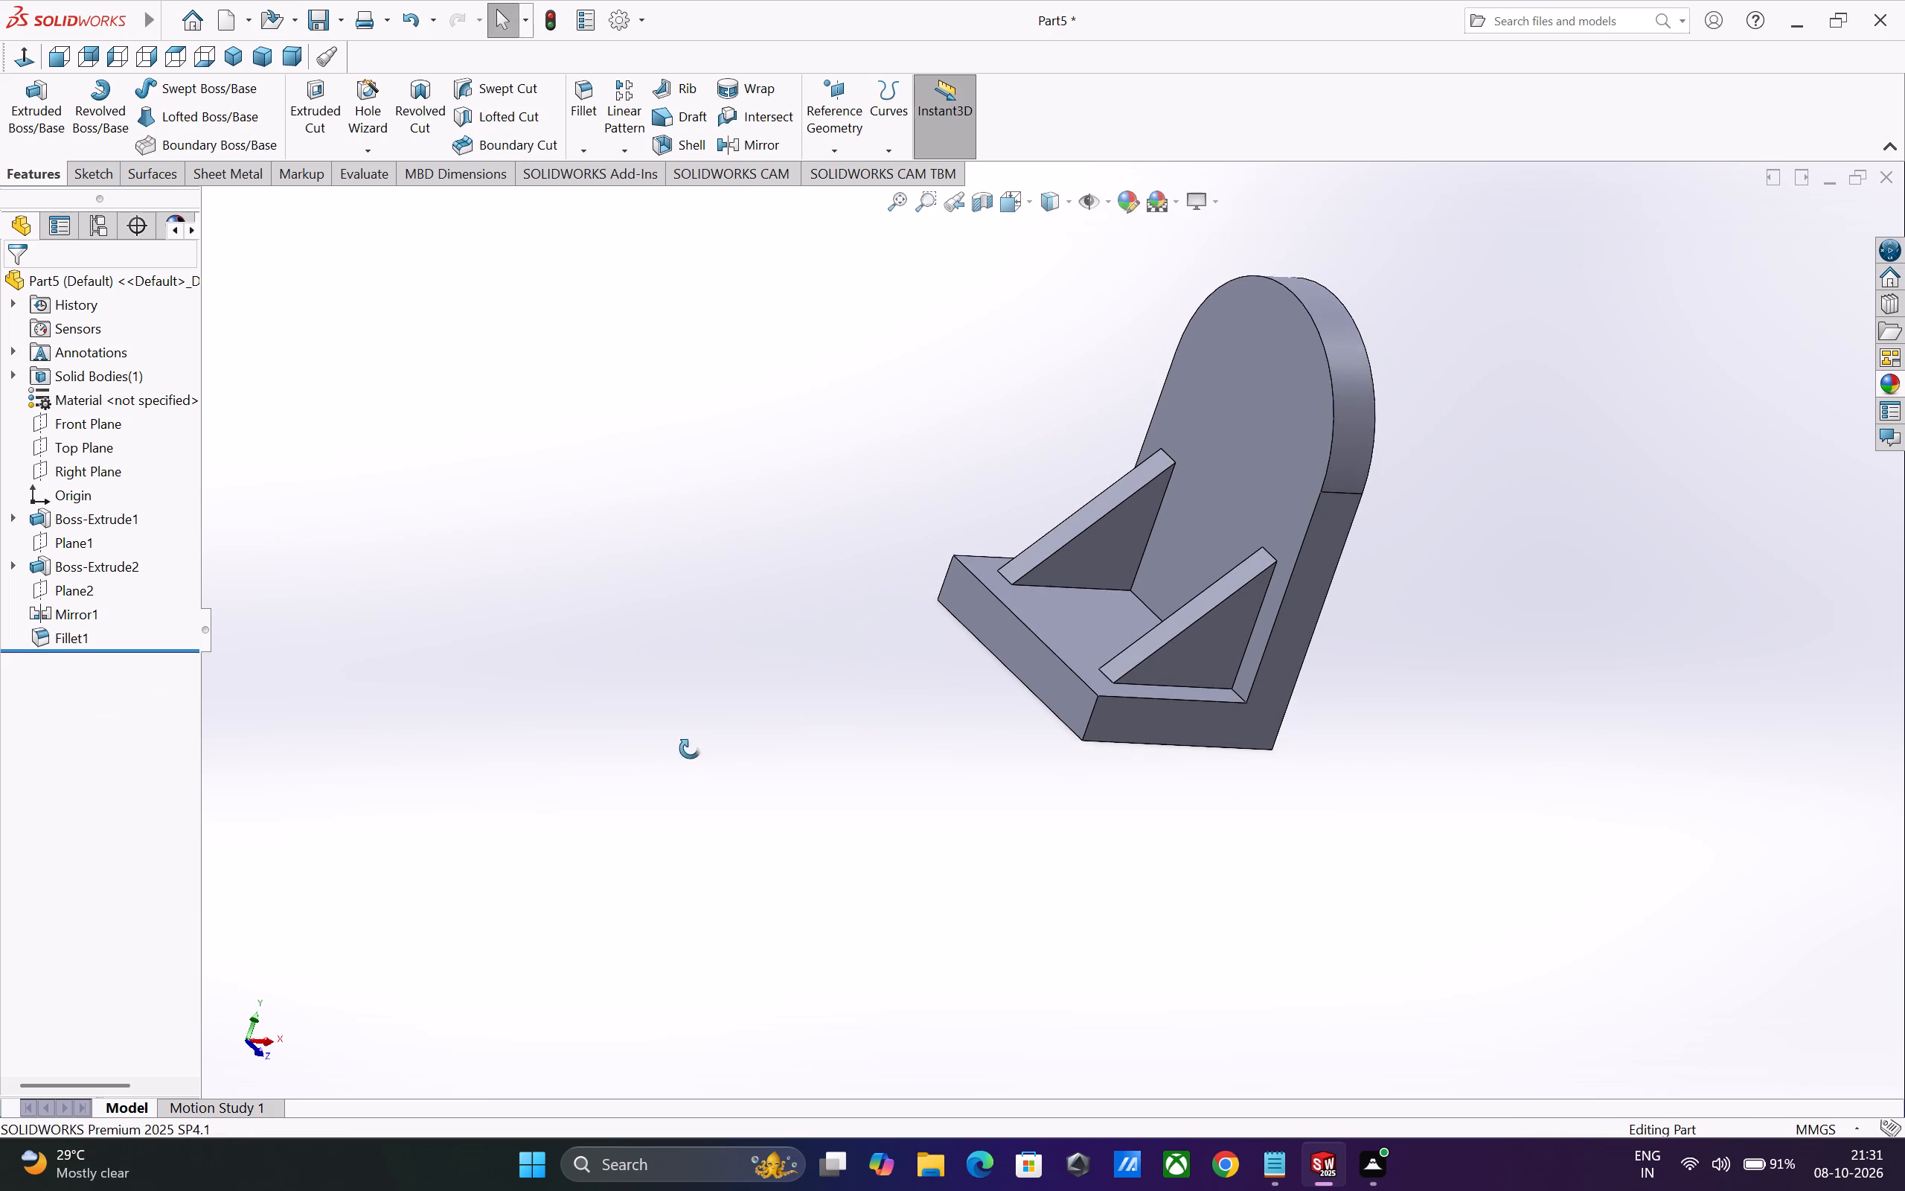
{"action": "middle_click_drag", "start_coordinate": [690, 749], "coordinate": [690, 747]}
{"action": "middle_click_drag", "start_coordinate": [691, 739], "coordinate": [691, 727]}
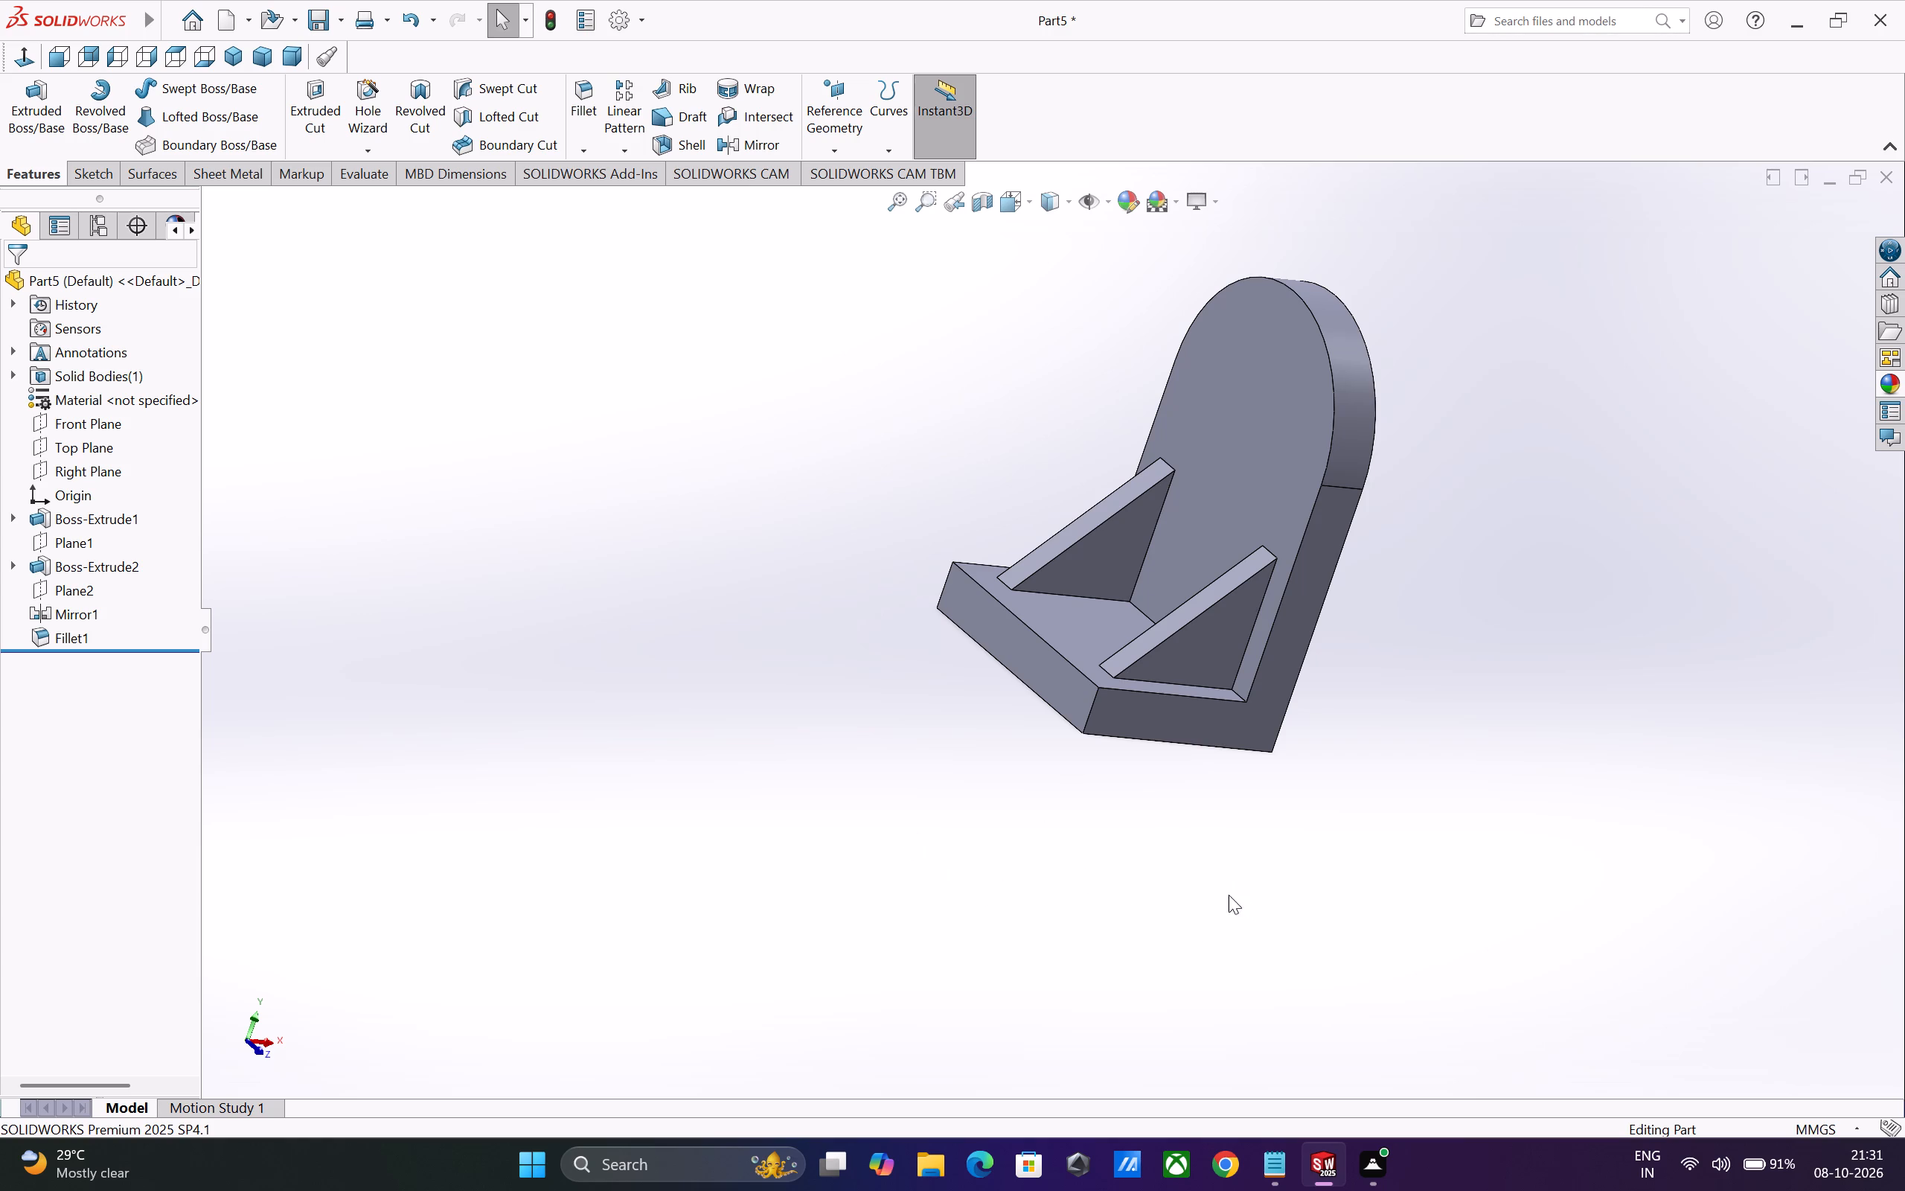
{"action": "middle_click_drag", "start_coordinate": [1223, 893], "coordinate": [1258, 894]}
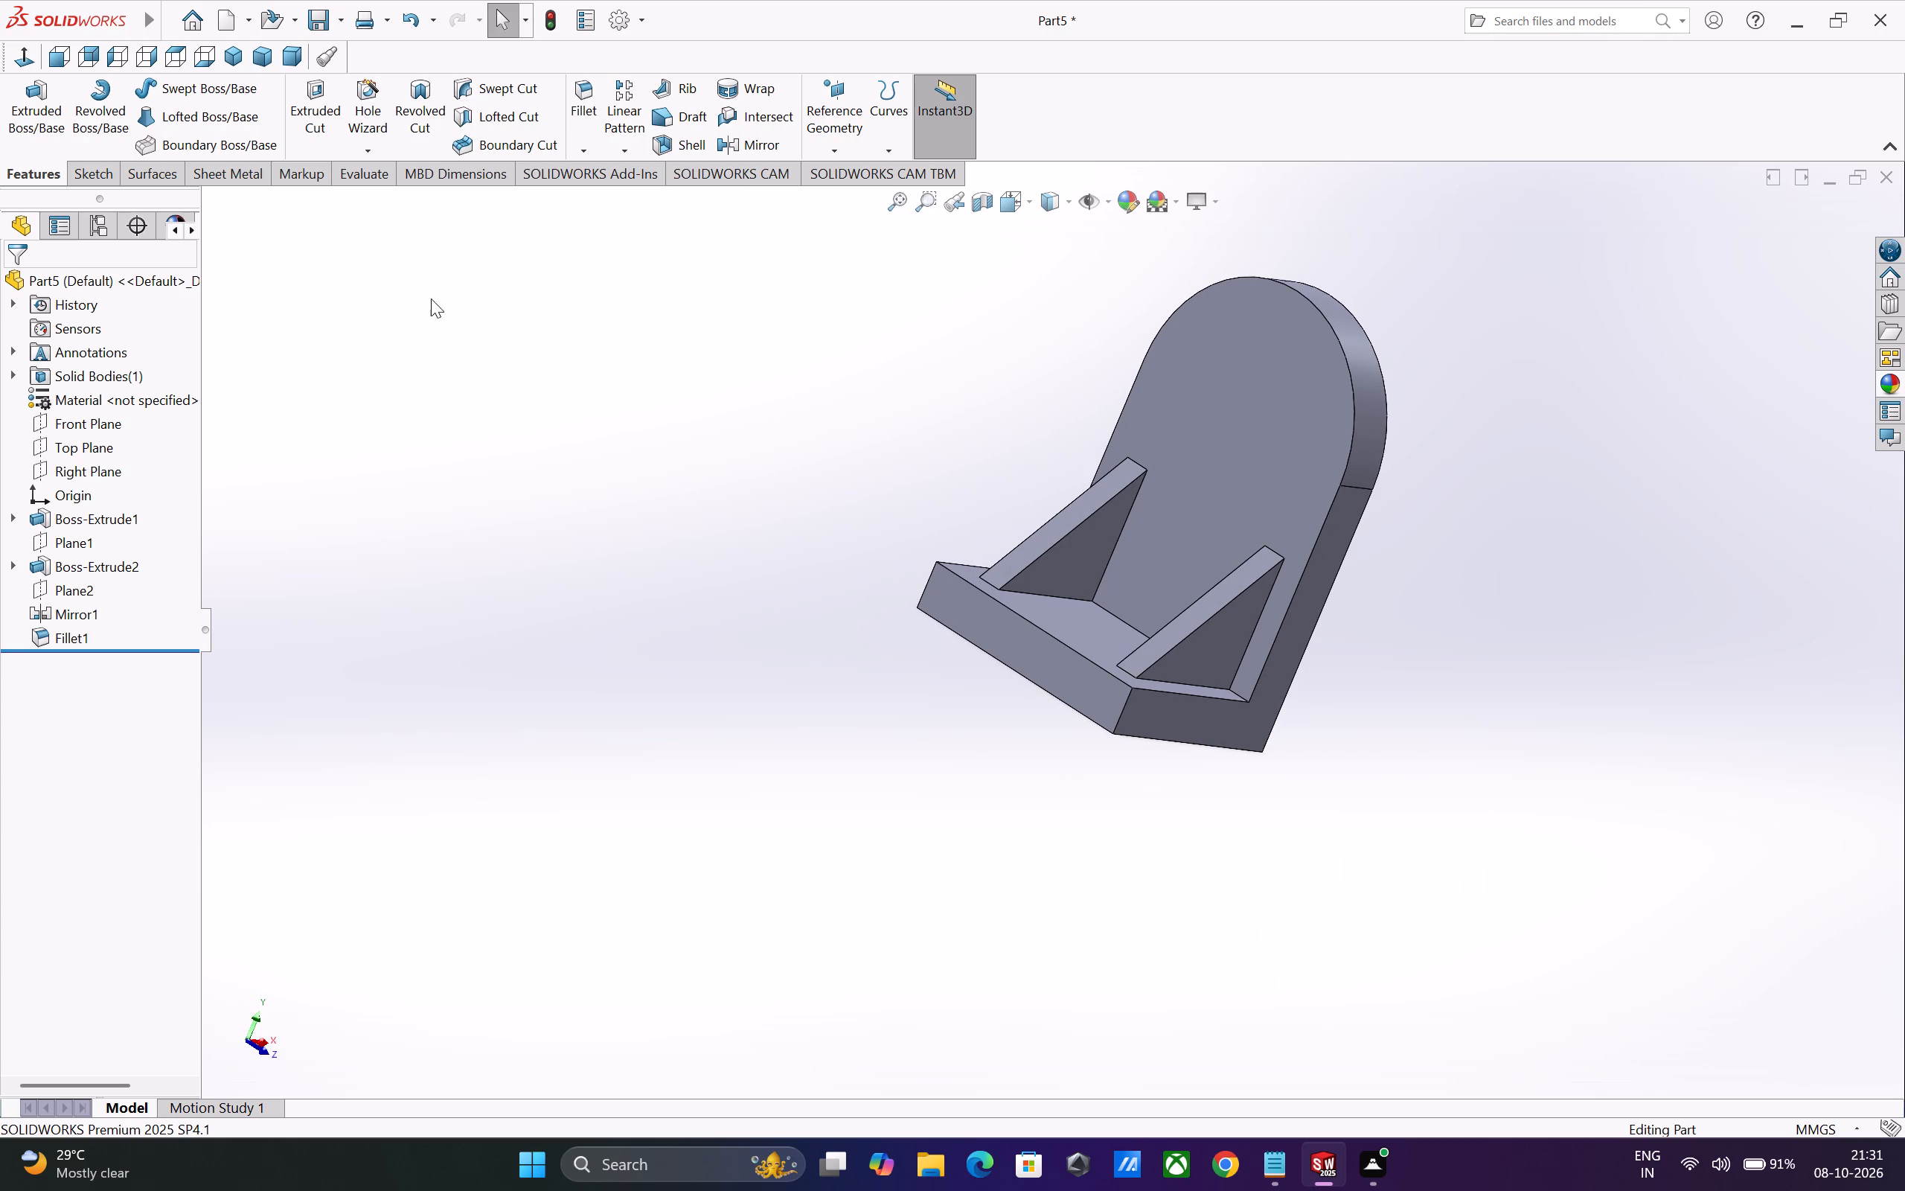
{"action": "left_click", "coordinate": [1229, 424]}
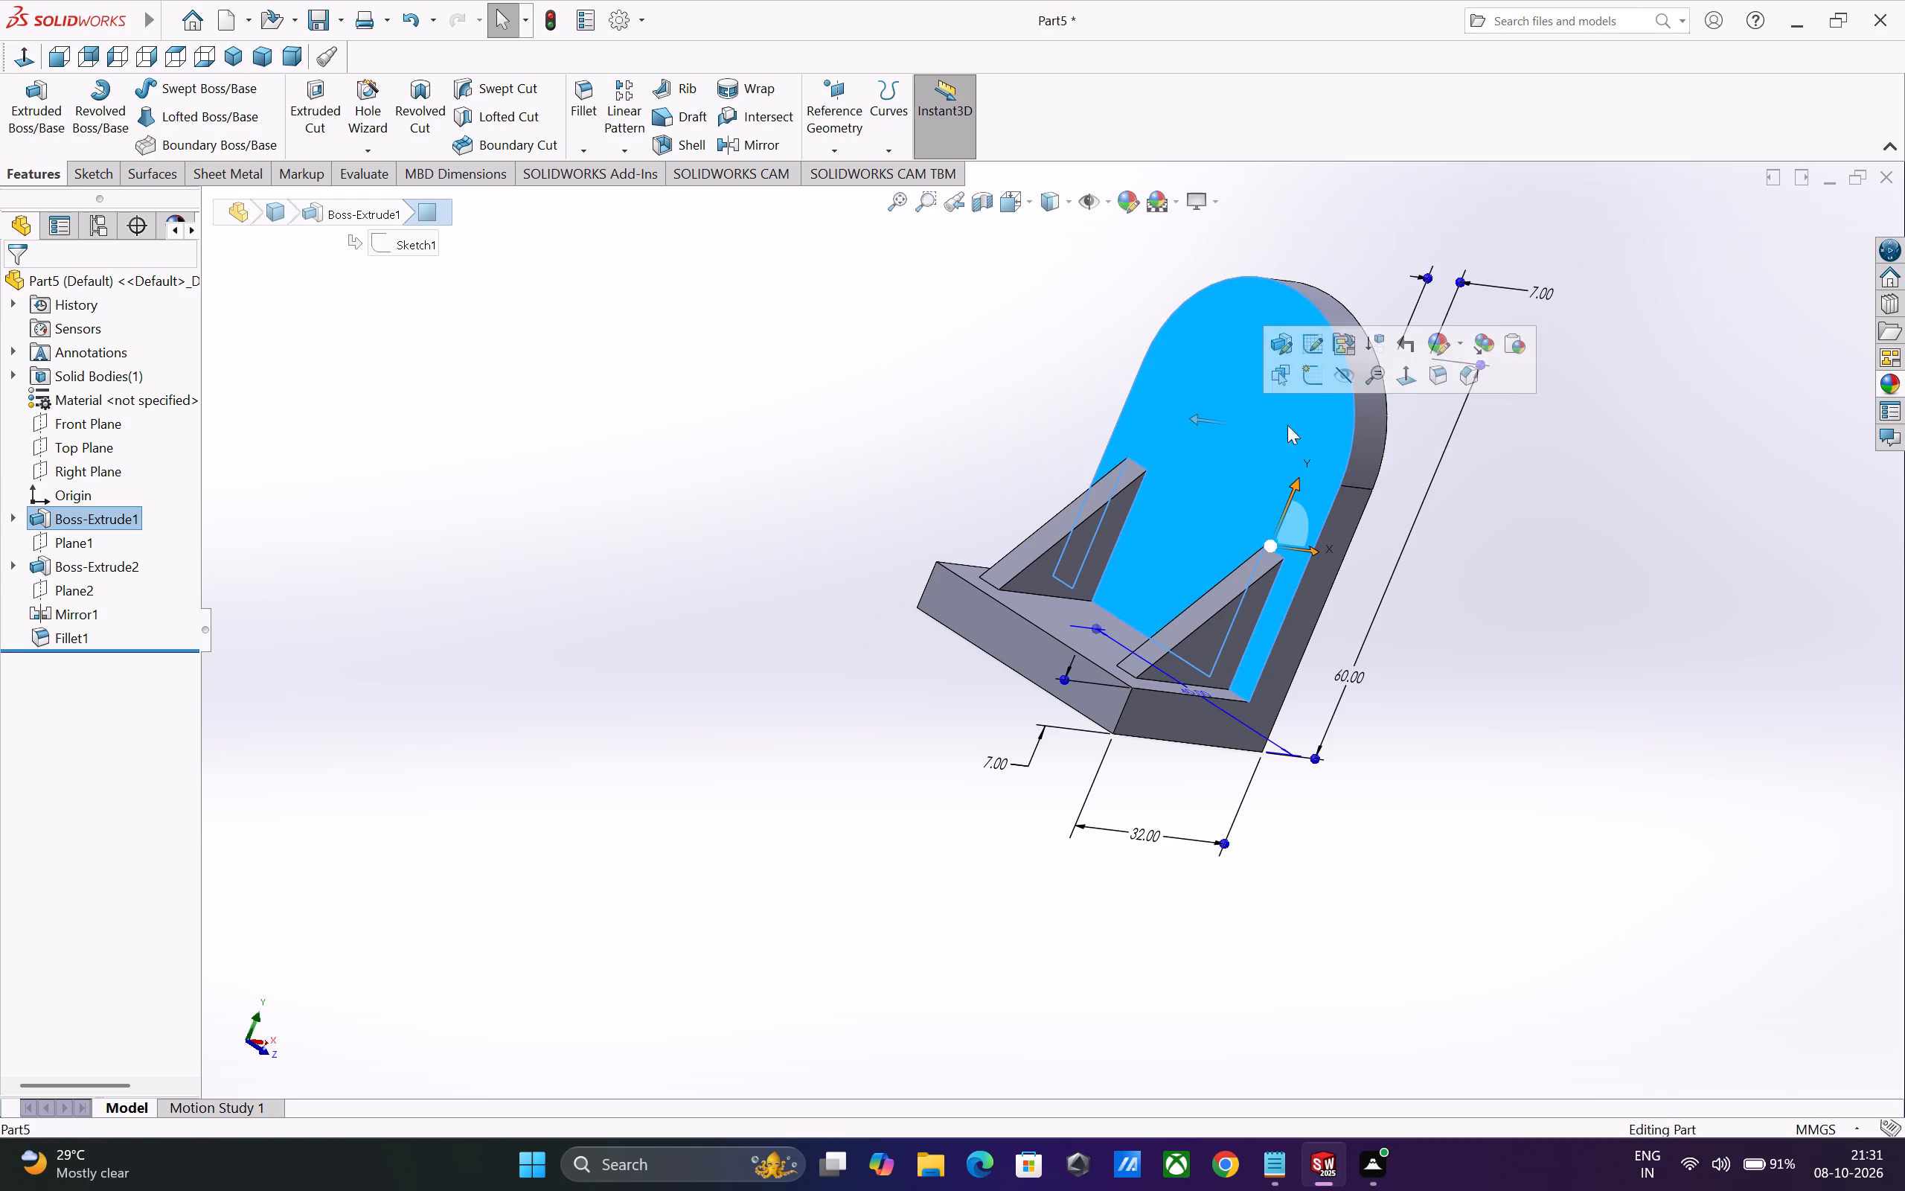
{"action": "left_click", "coordinate": [1310, 377]}
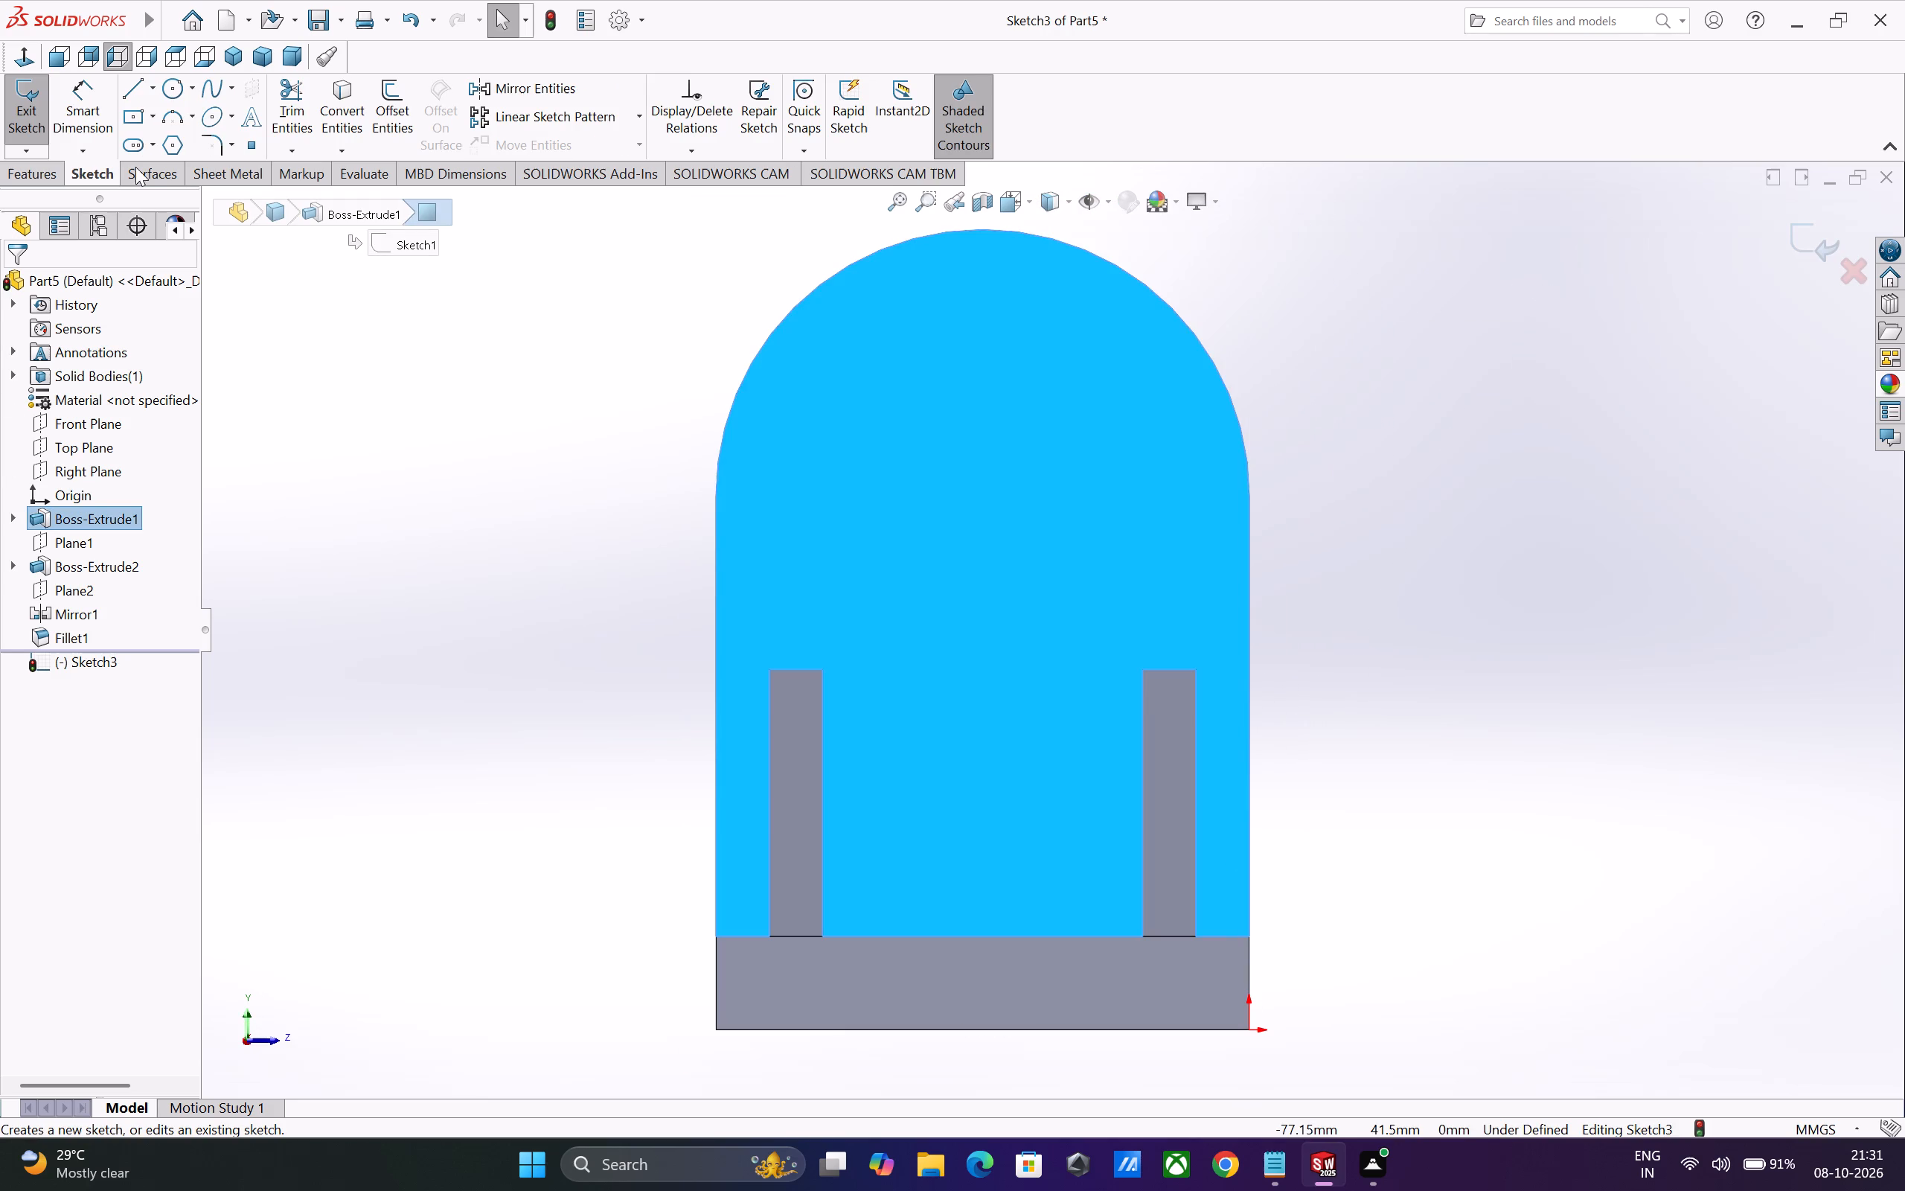
{"action": "left_click", "coordinate": [176, 91]}
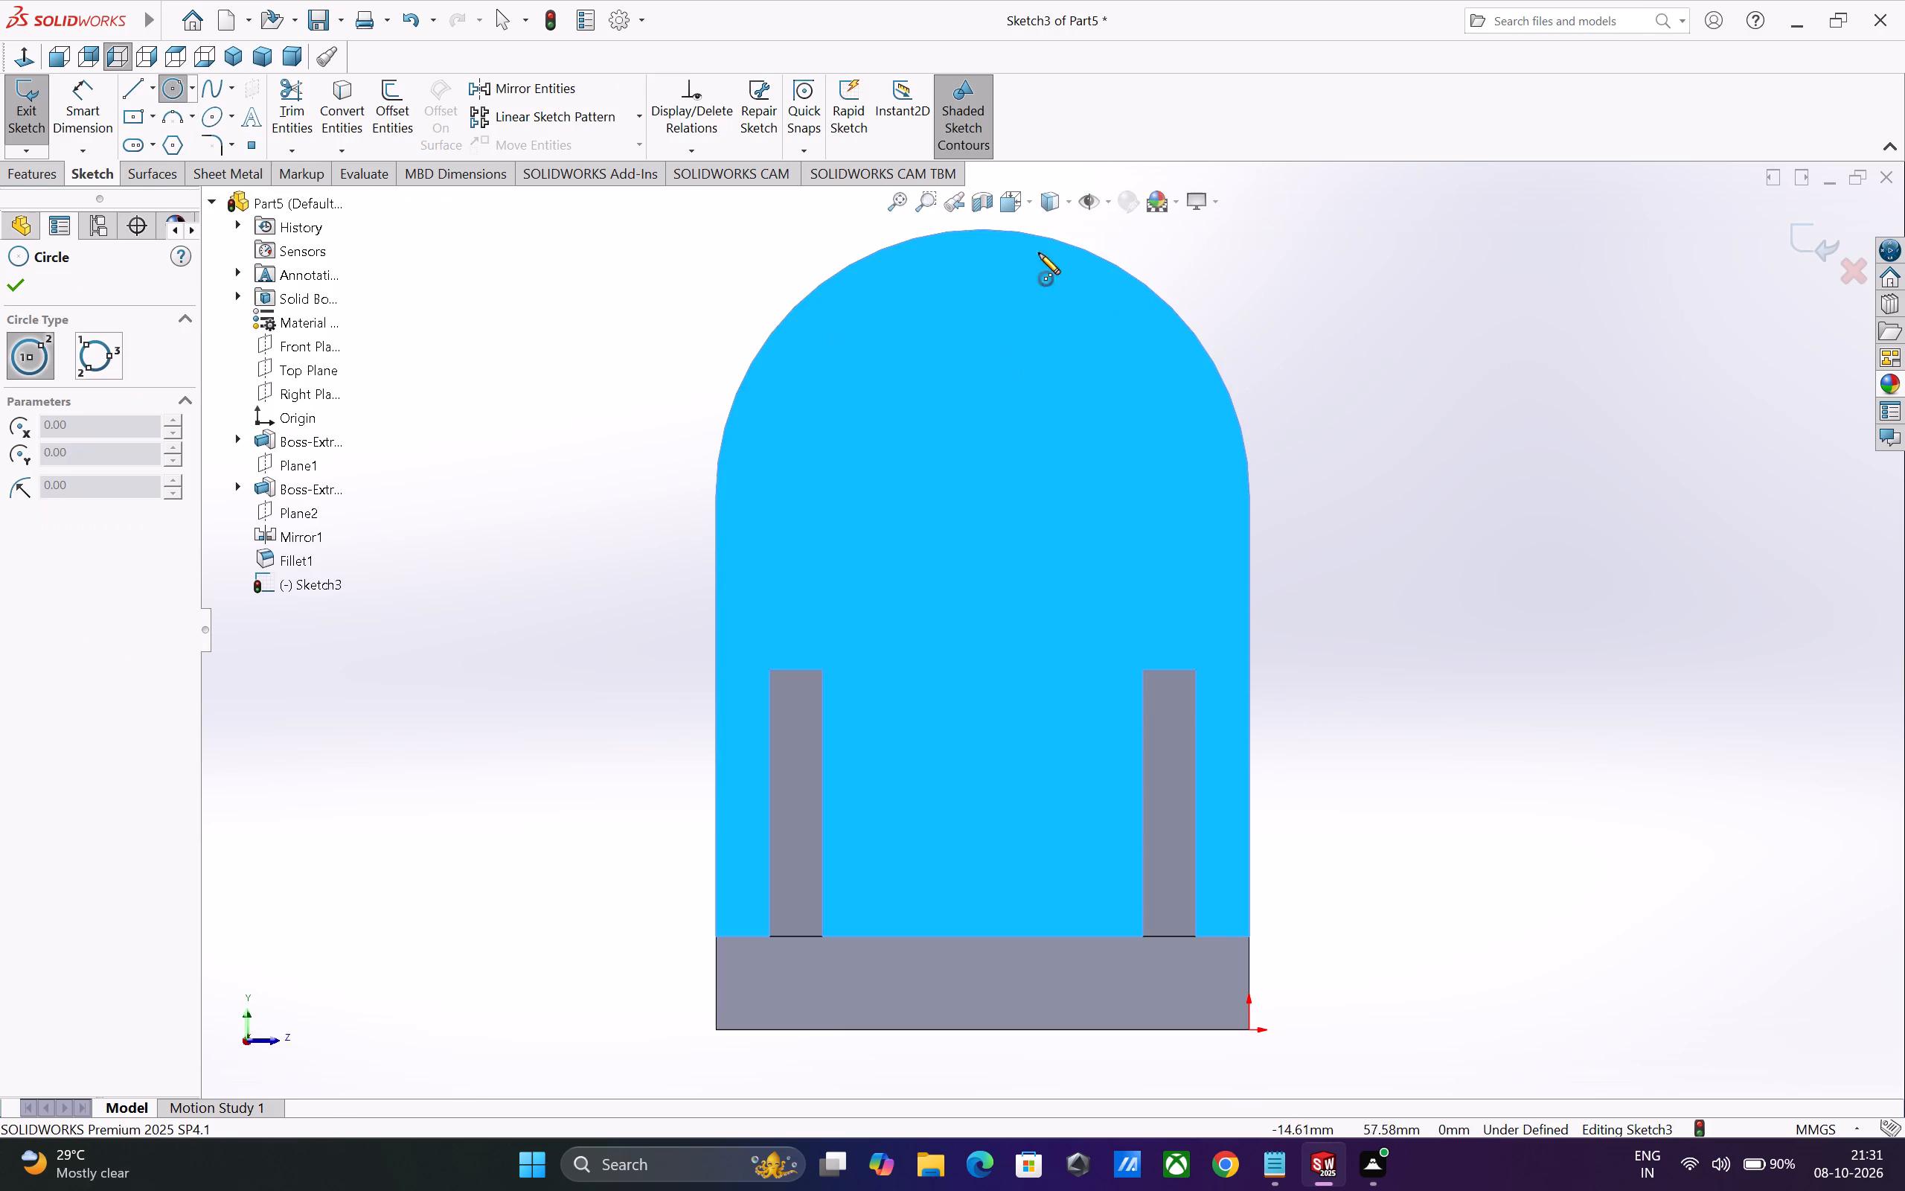
{"action": "left_click", "coordinate": [982, 497]}
{"action": "left_click", "coordinate": [1103, 354]}
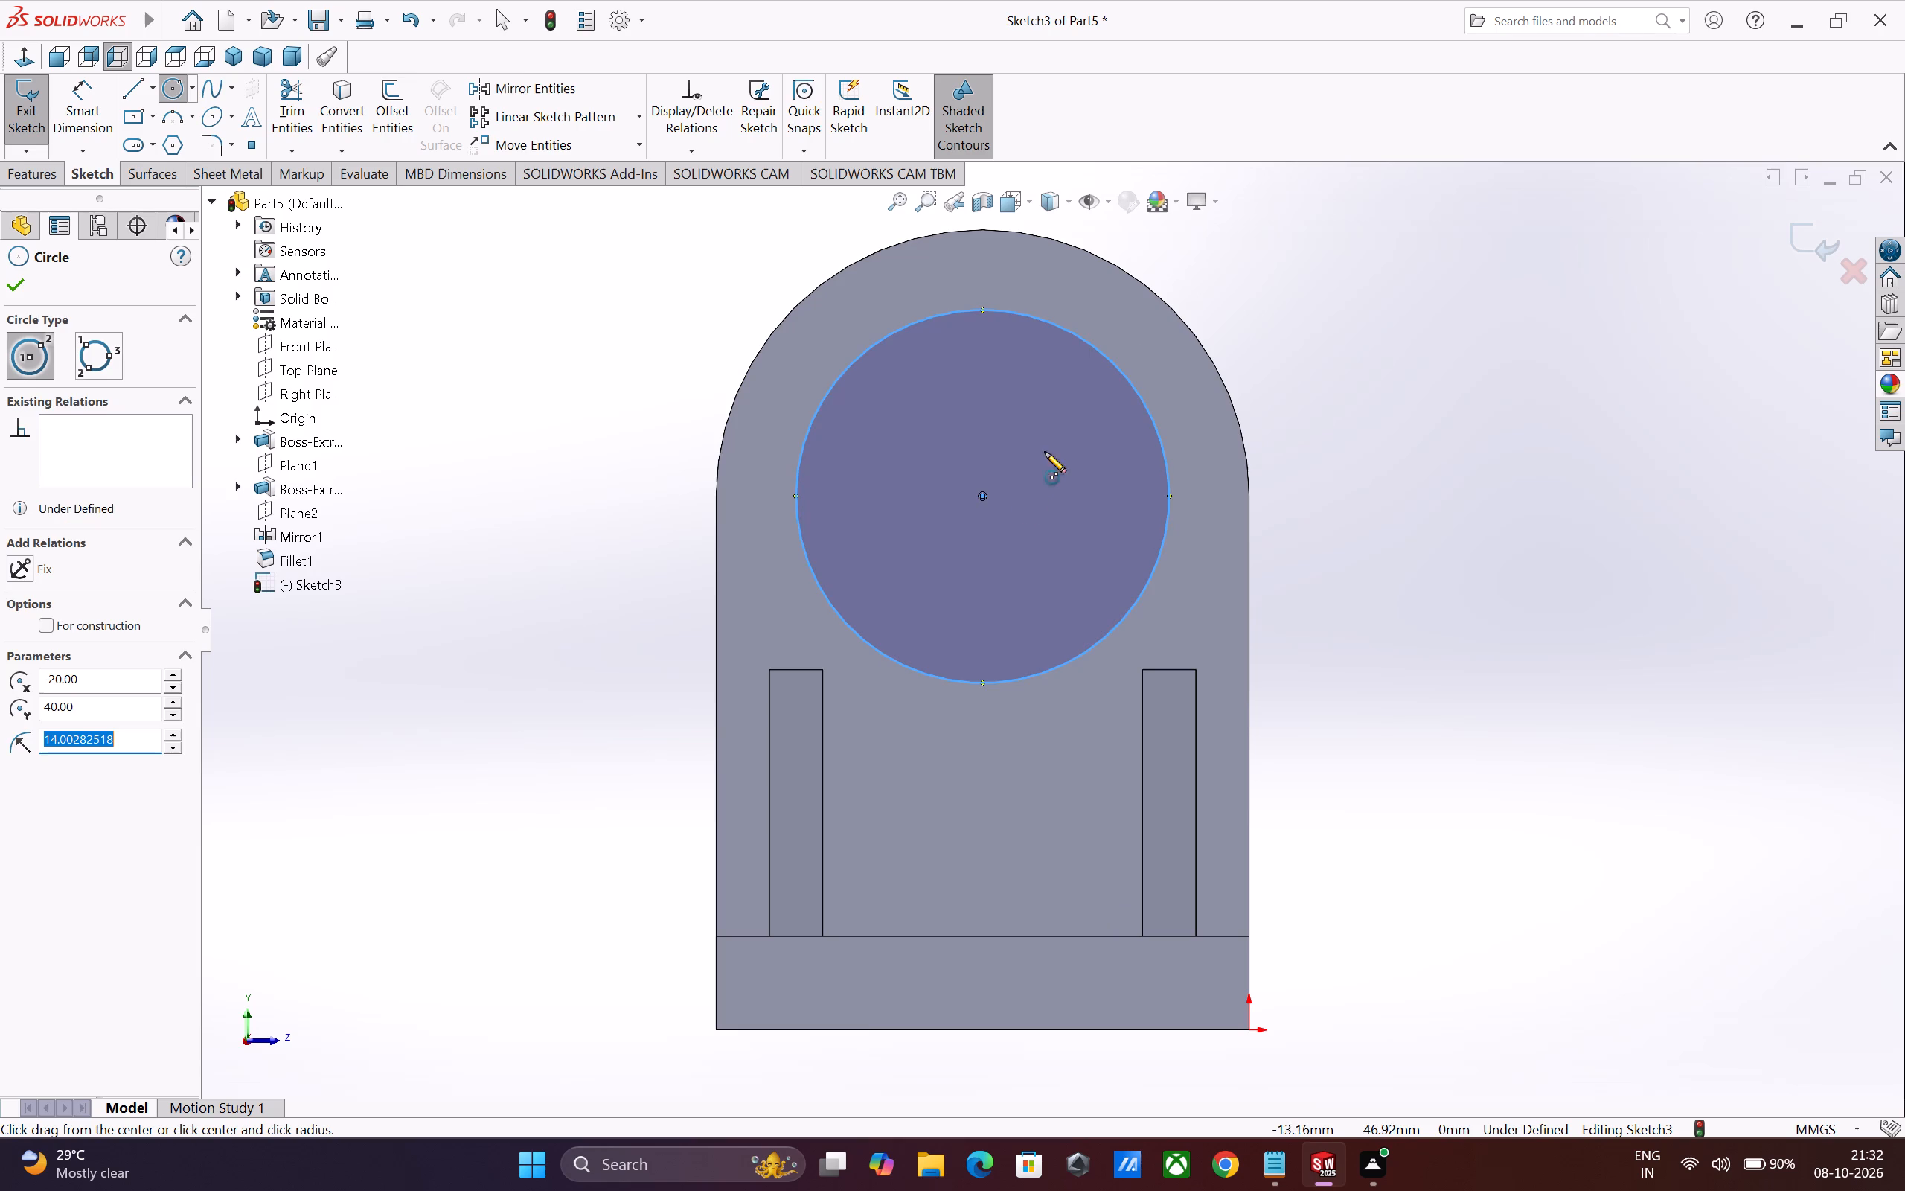
{"action": "left_click", "coordinate": [984, 498]}
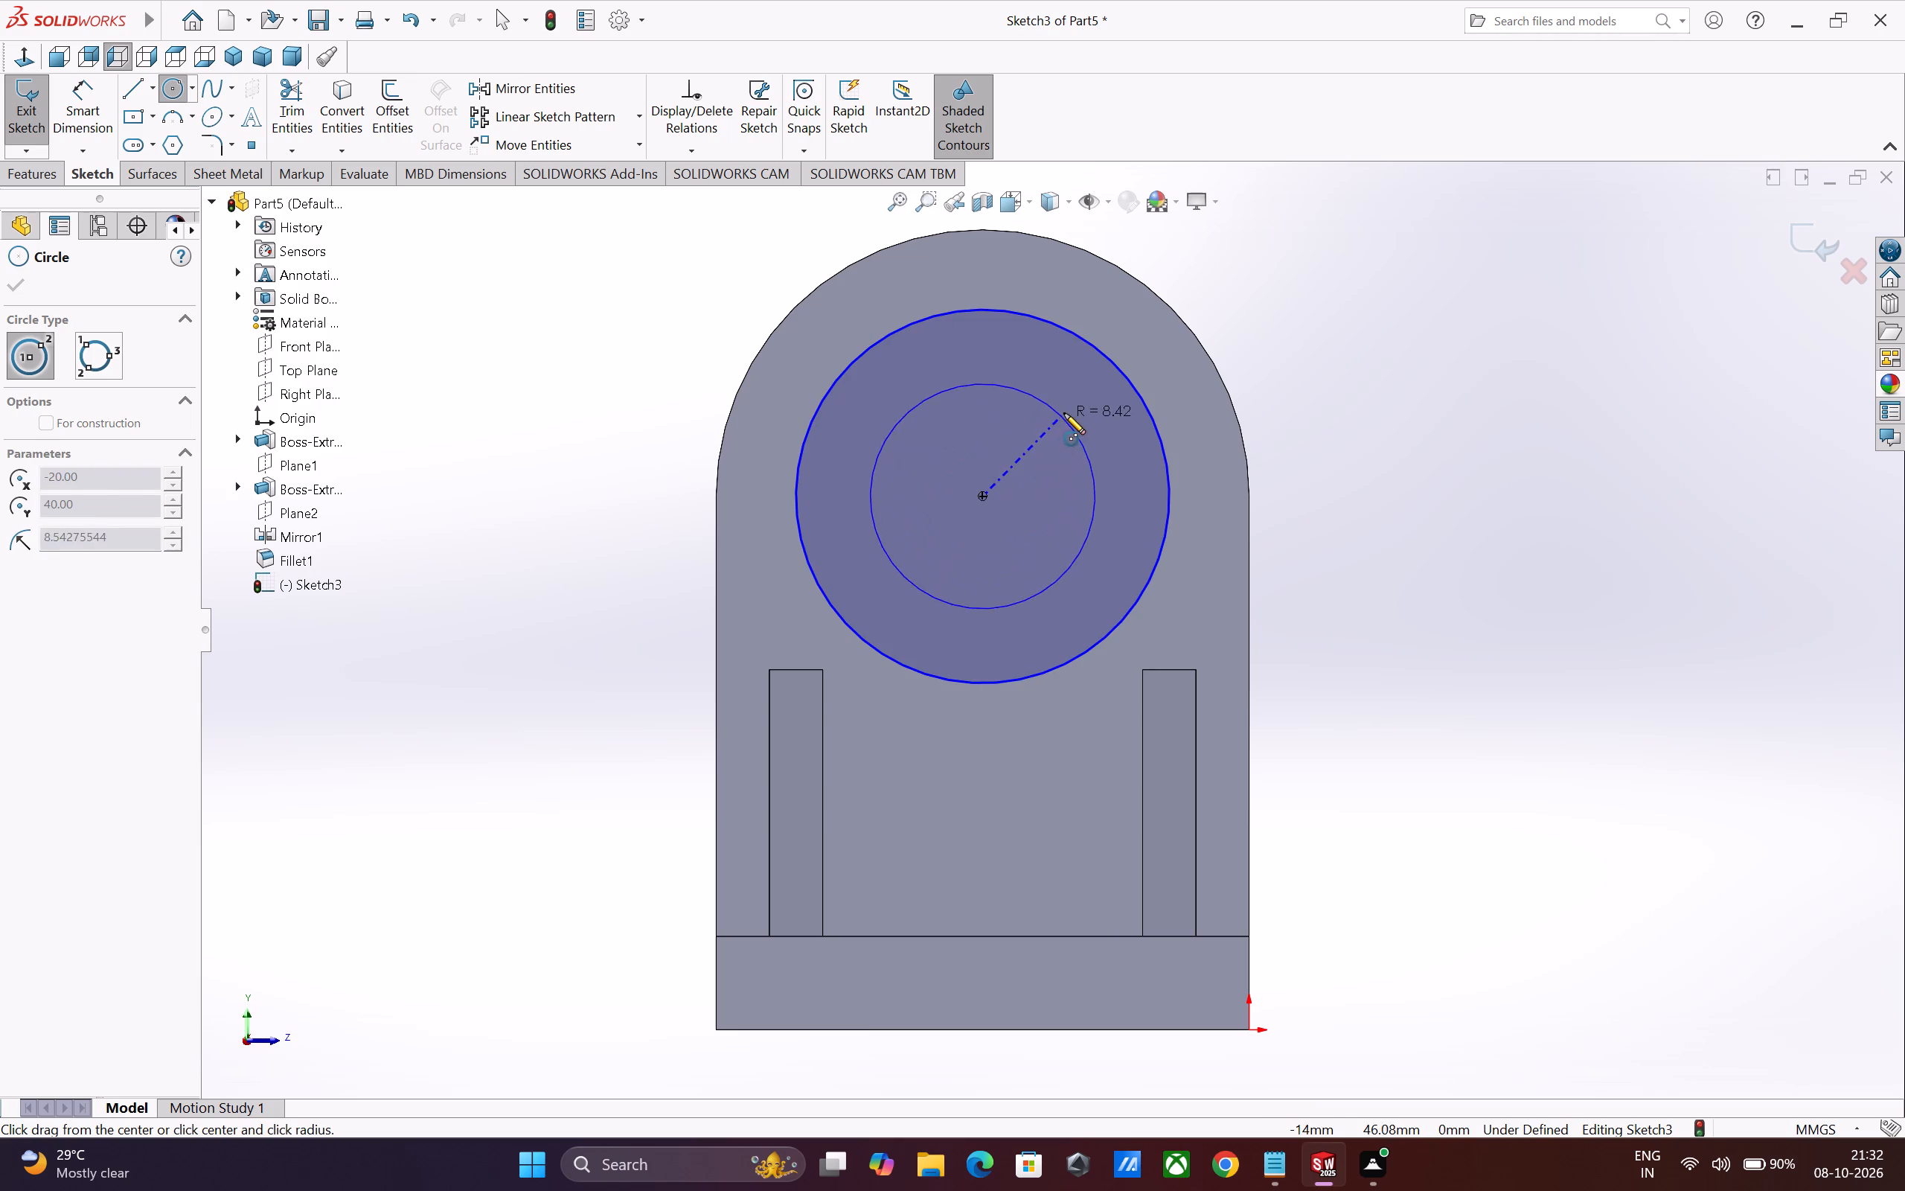
{"action": "left_click", "coordinate": [1064, 413]}
{"action": "key", "text": "Escape"}
Dimension the outer circle to 30 mm diameter and the inner circle to 22 mm diameter.
{"action": "left_click", "coordinate": [82, 106]}
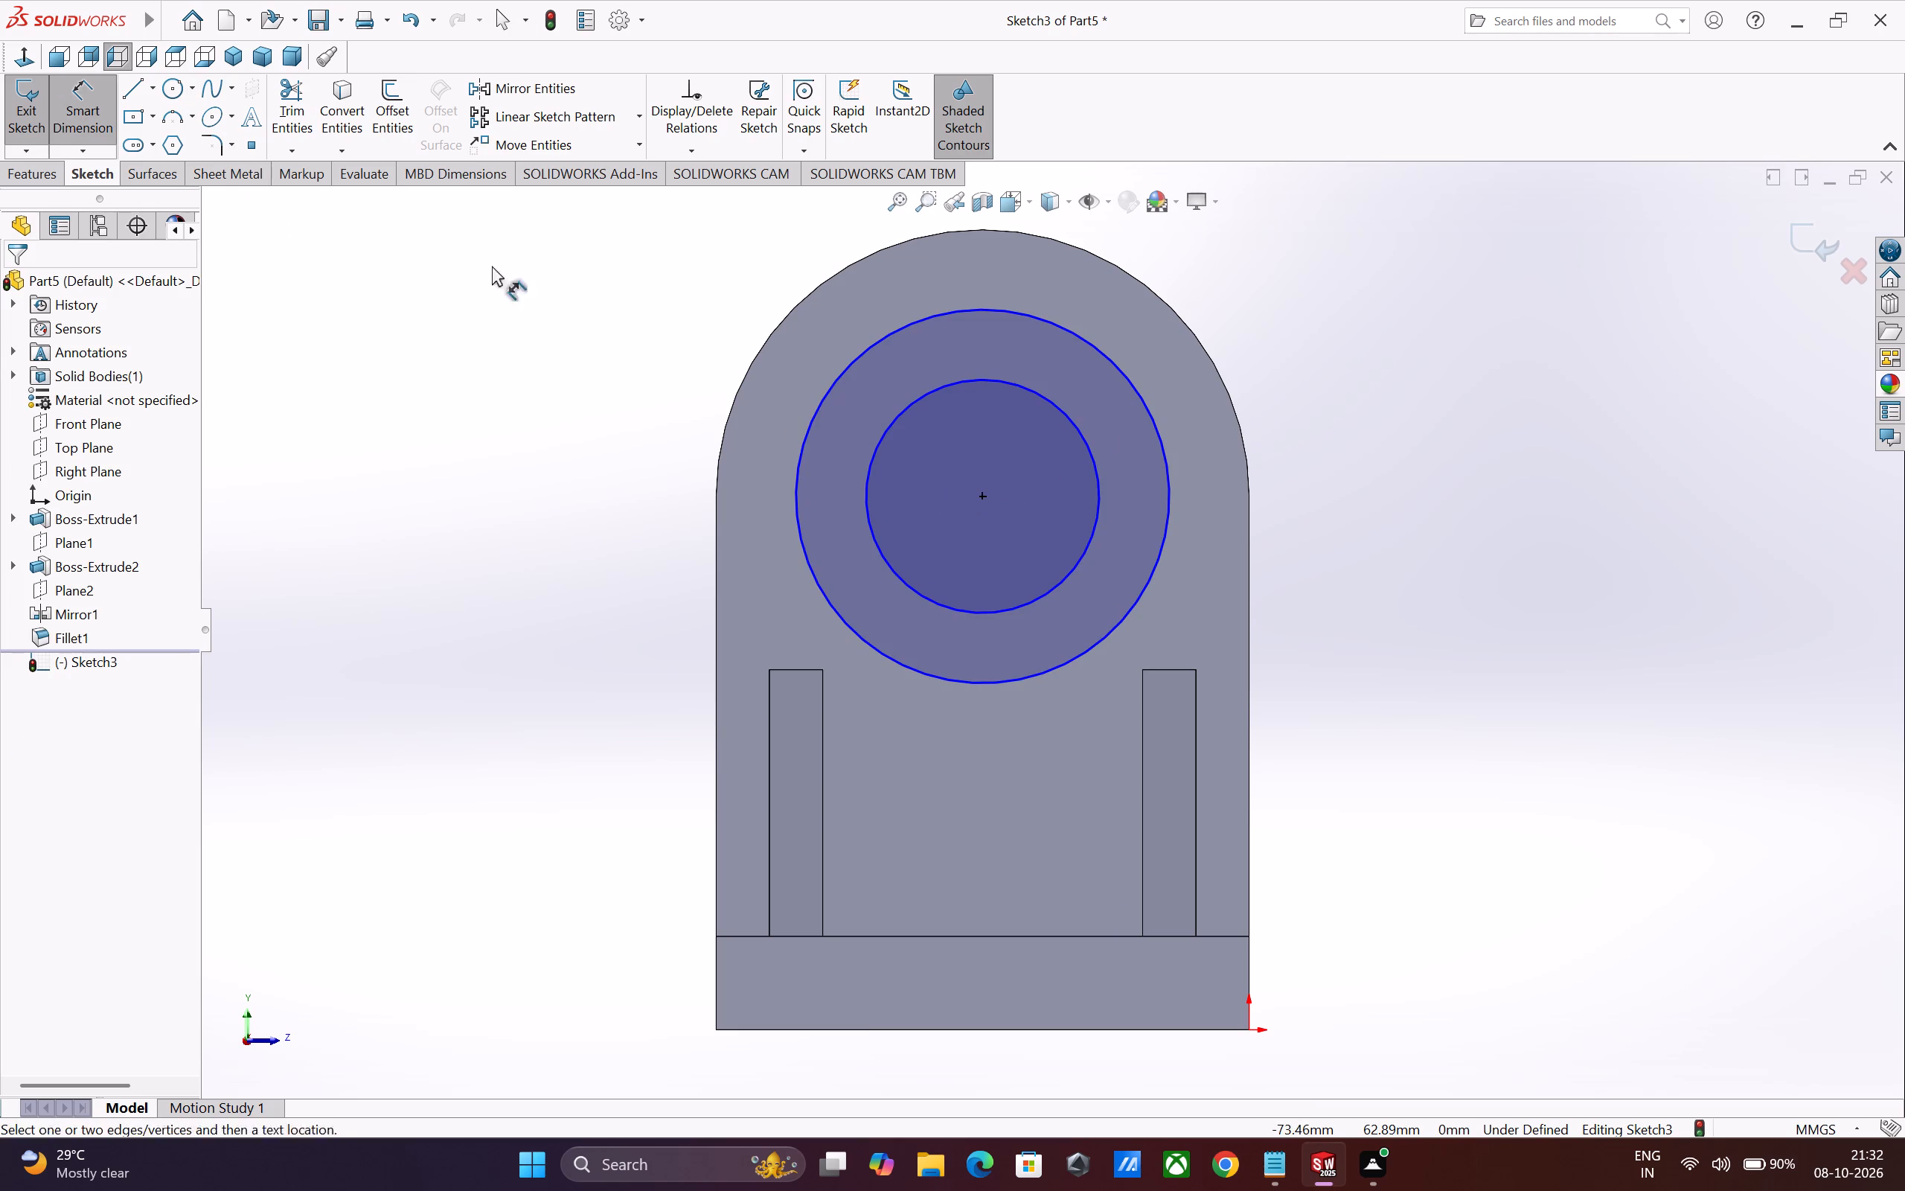
{"action": "left_click", "coordinate": [1115, 363]}
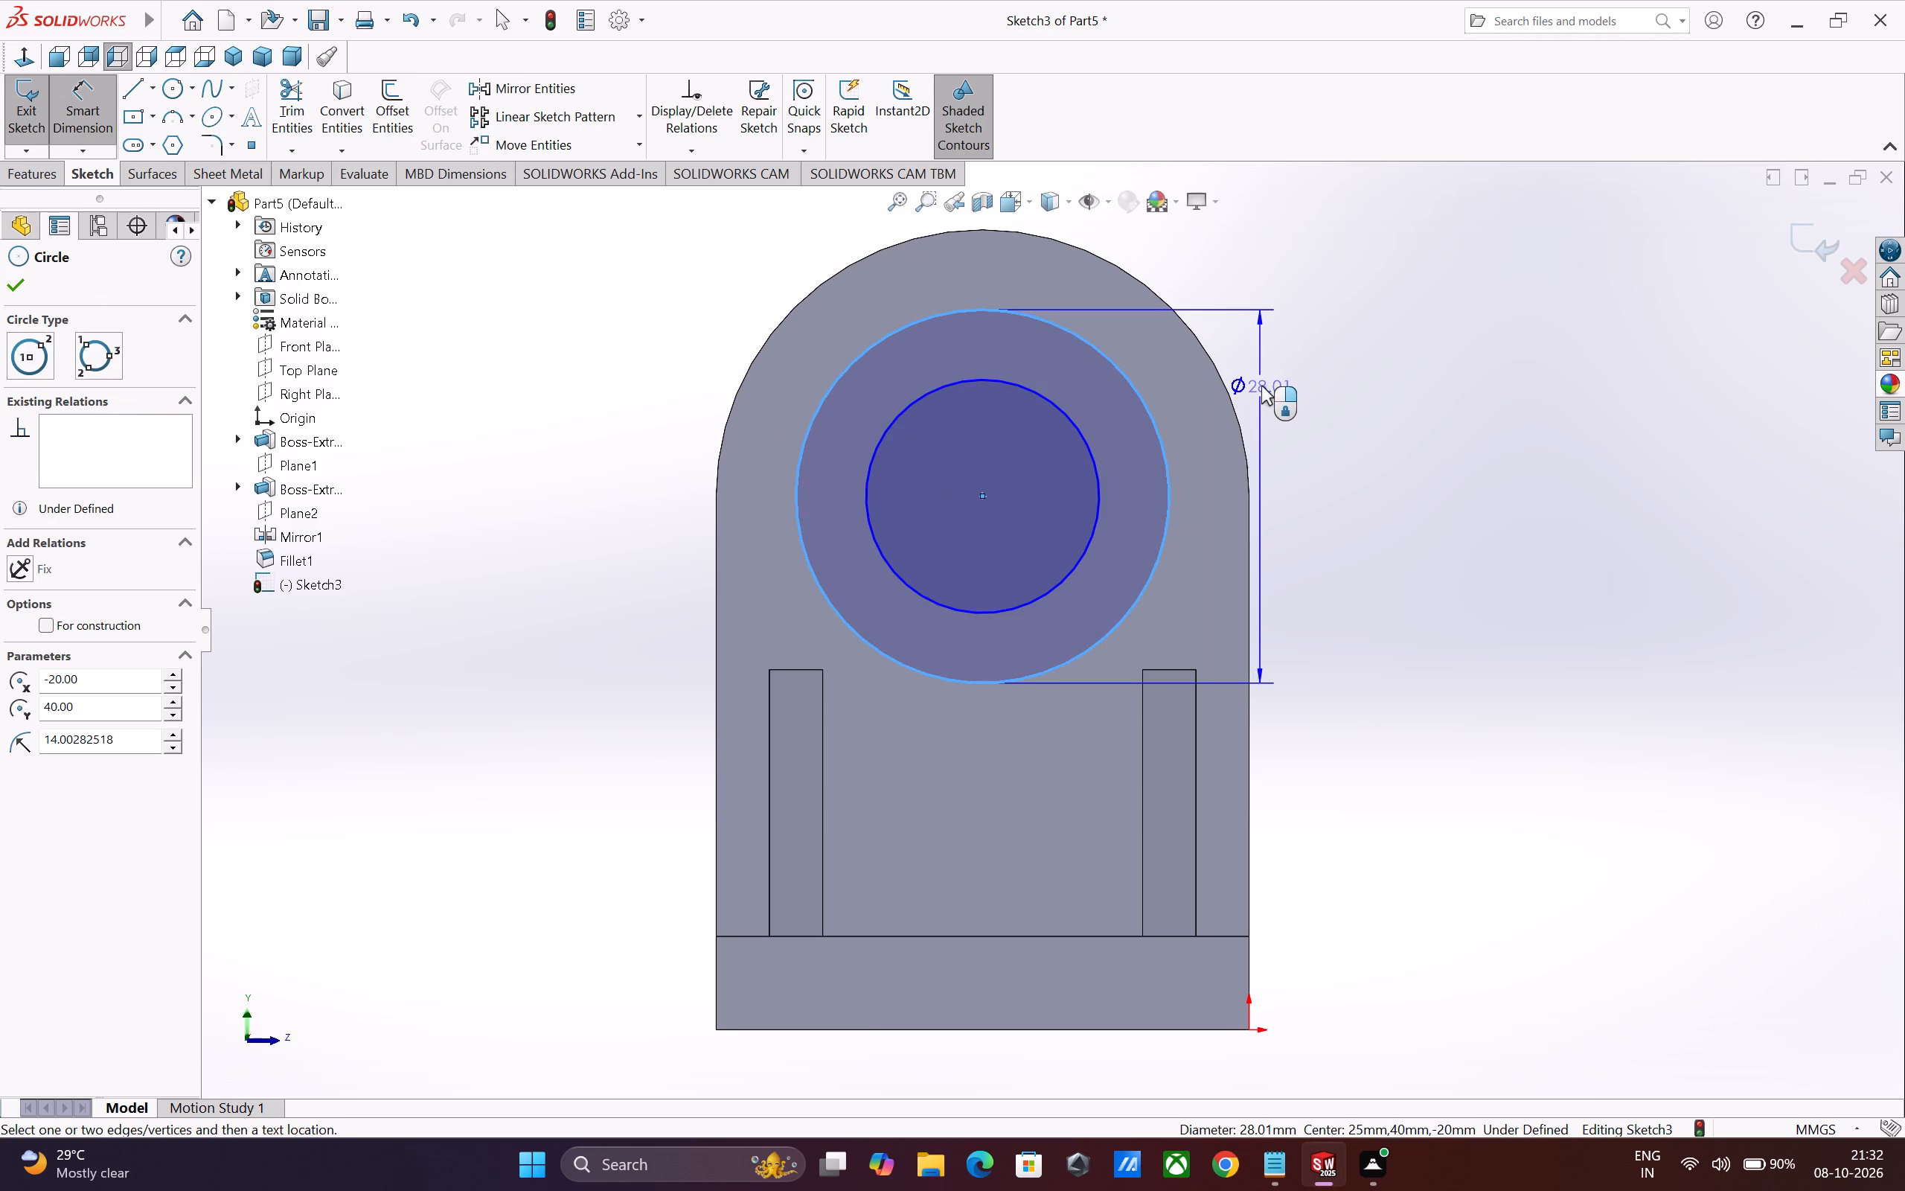
{"action": "left_click", "coordinate": [1265, 387]}
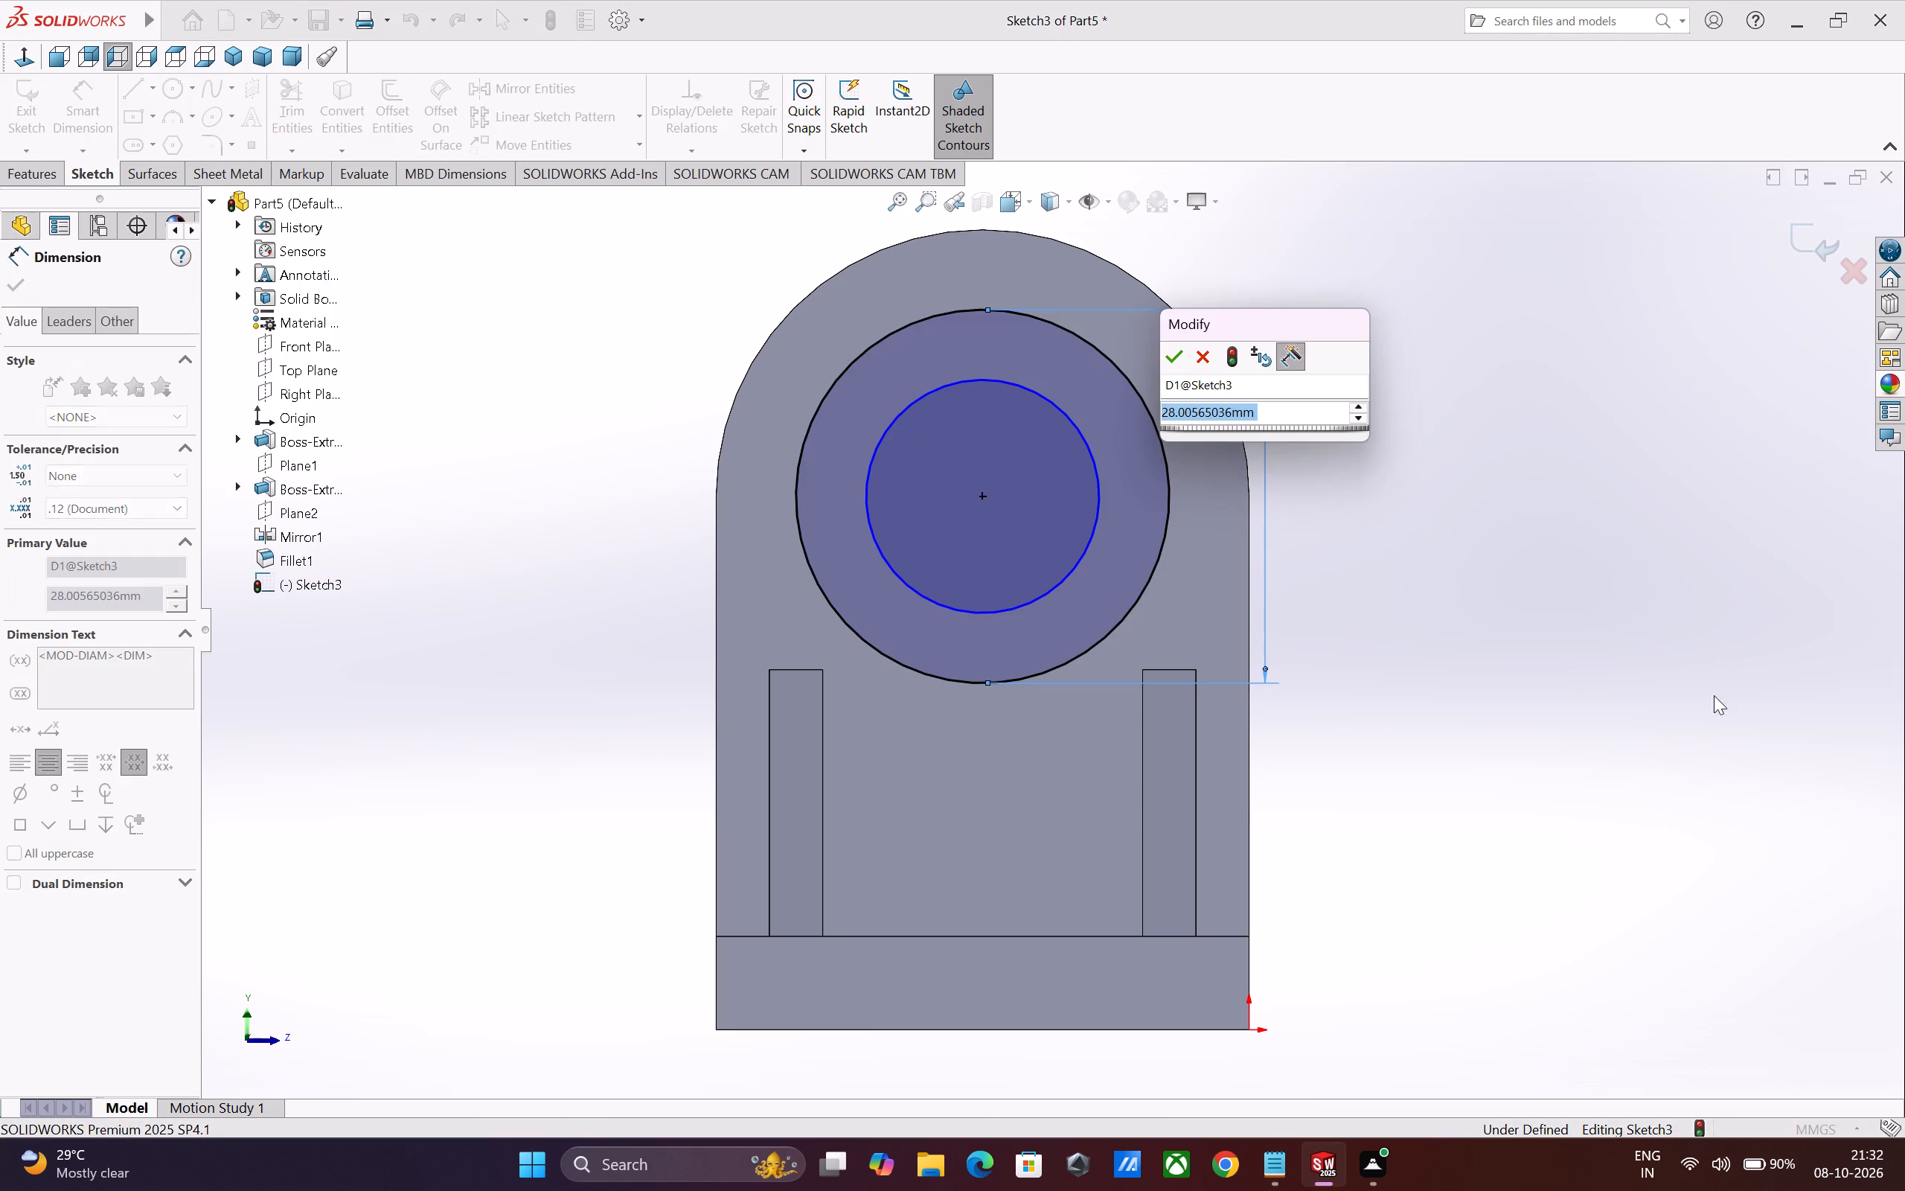
{"action": "key", "text": "3"}
{"action": "key", "text": "0"}
{"action": "key", "text": "Return"}
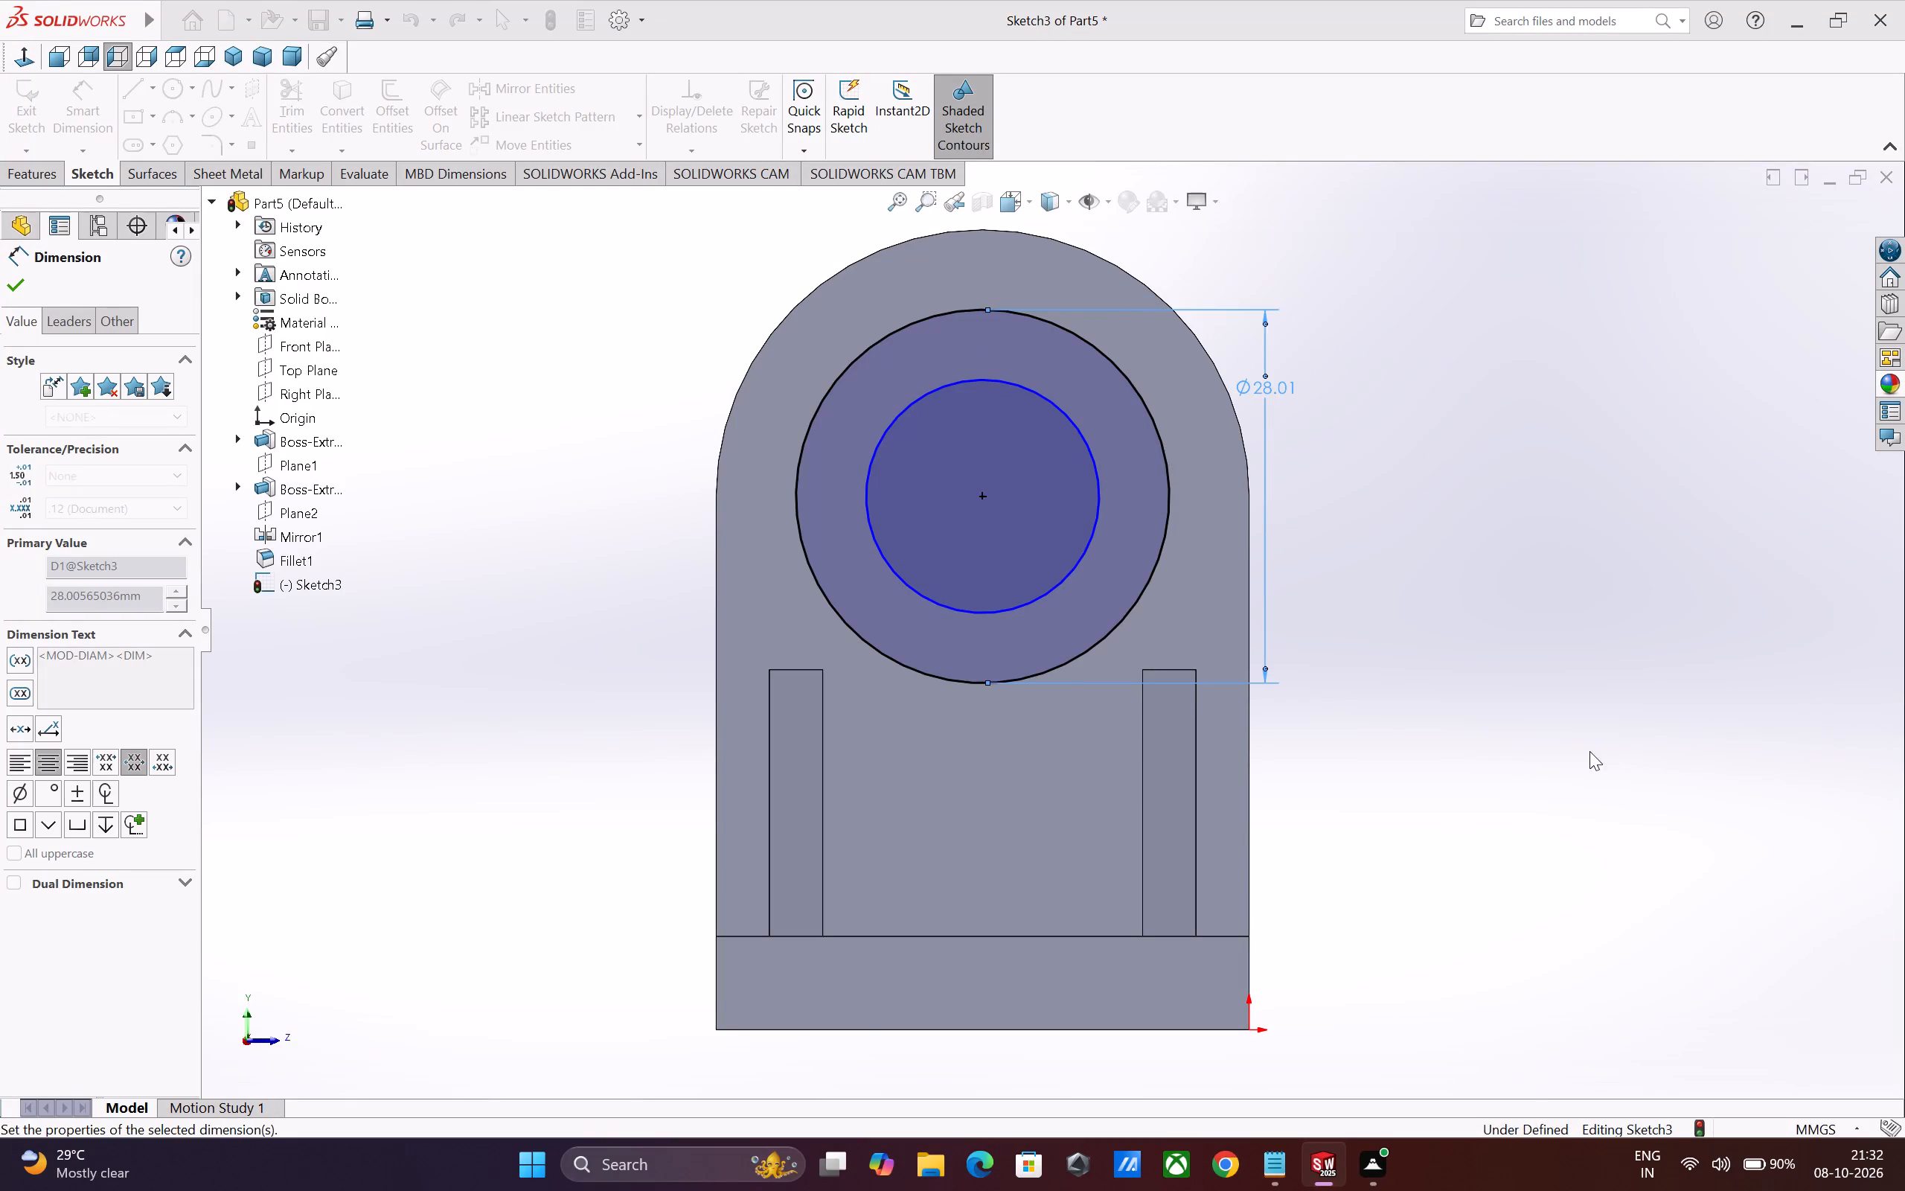
{"action": "left_click", "coordinate": [1094, 537]}
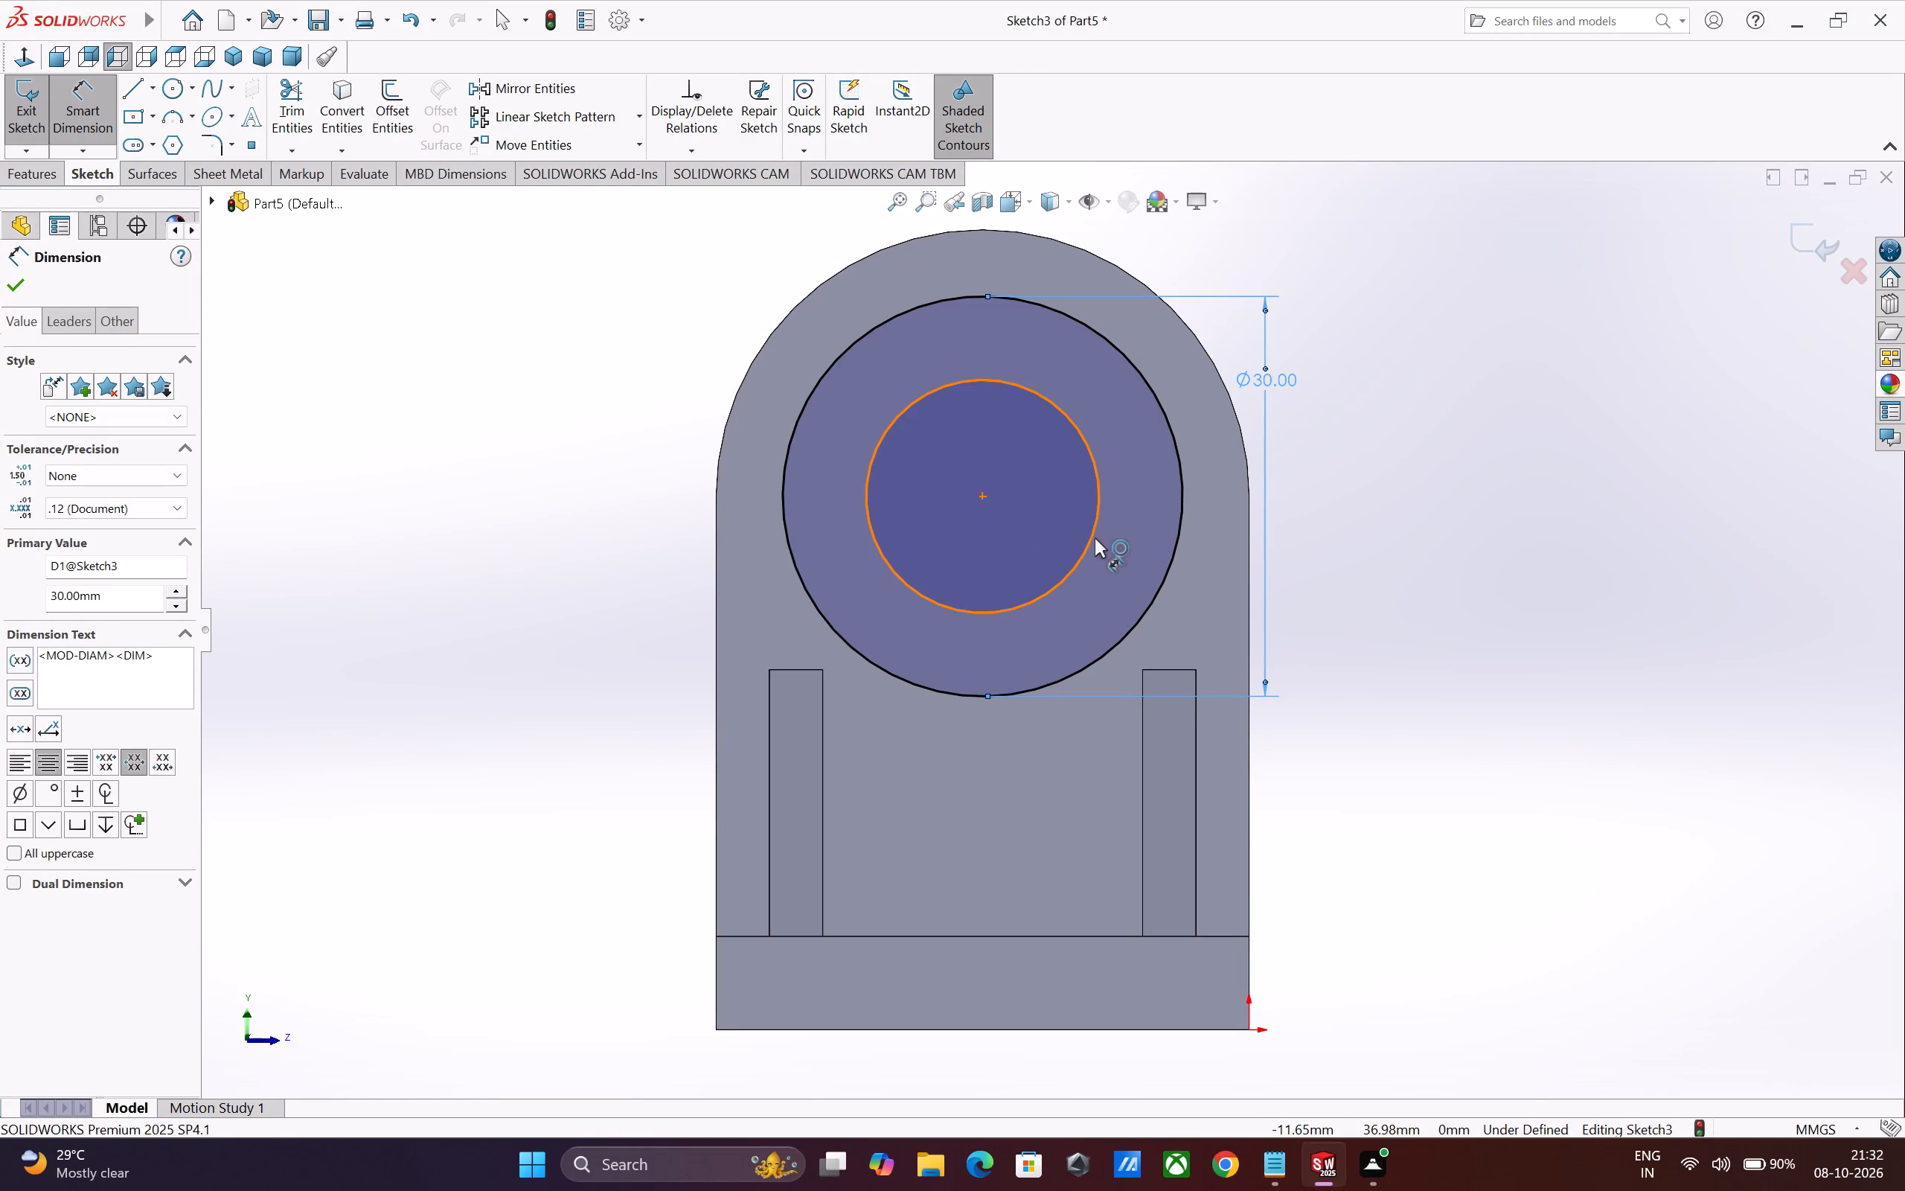
{"action": "left_click", "coordinate": [1325, 533]}
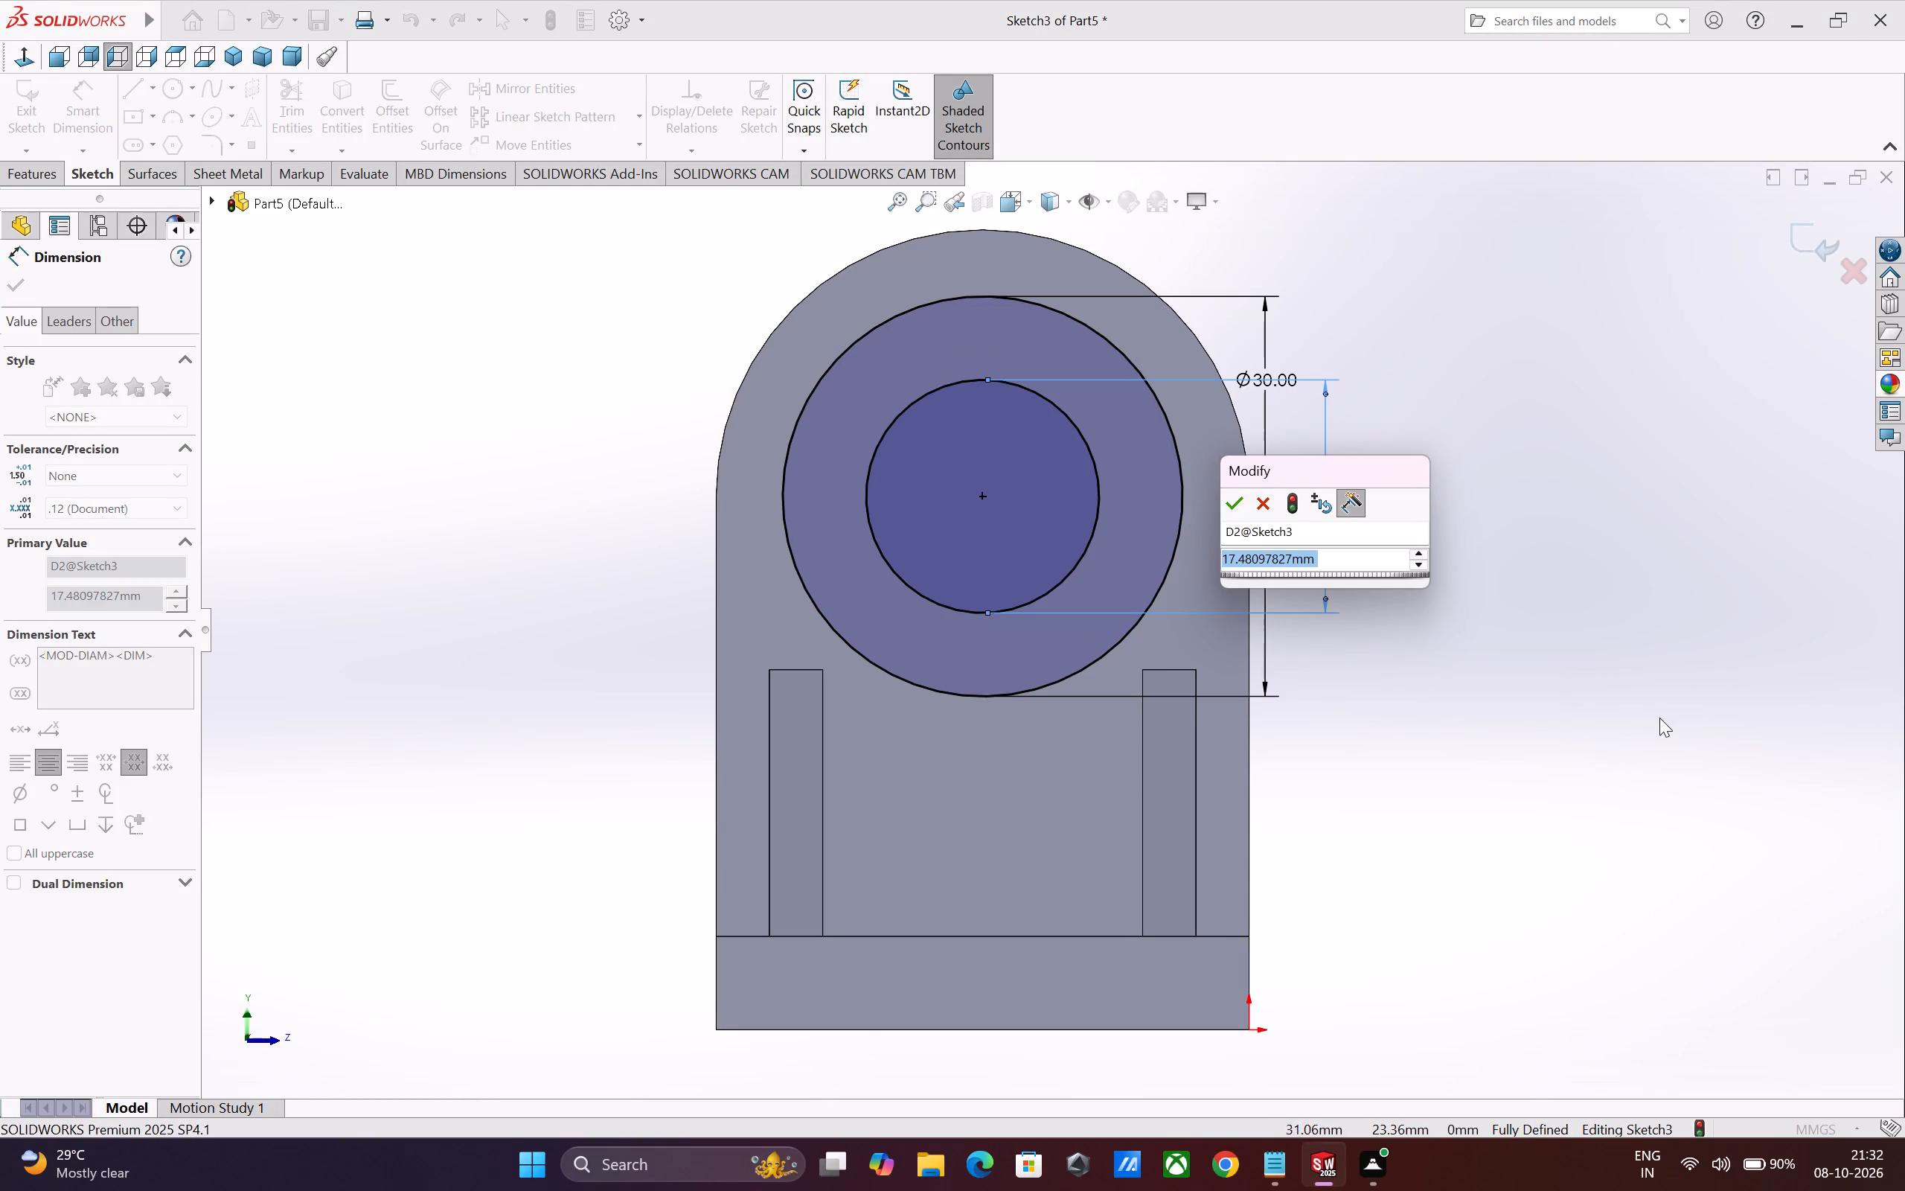
{"action": "key", "text": "2"}
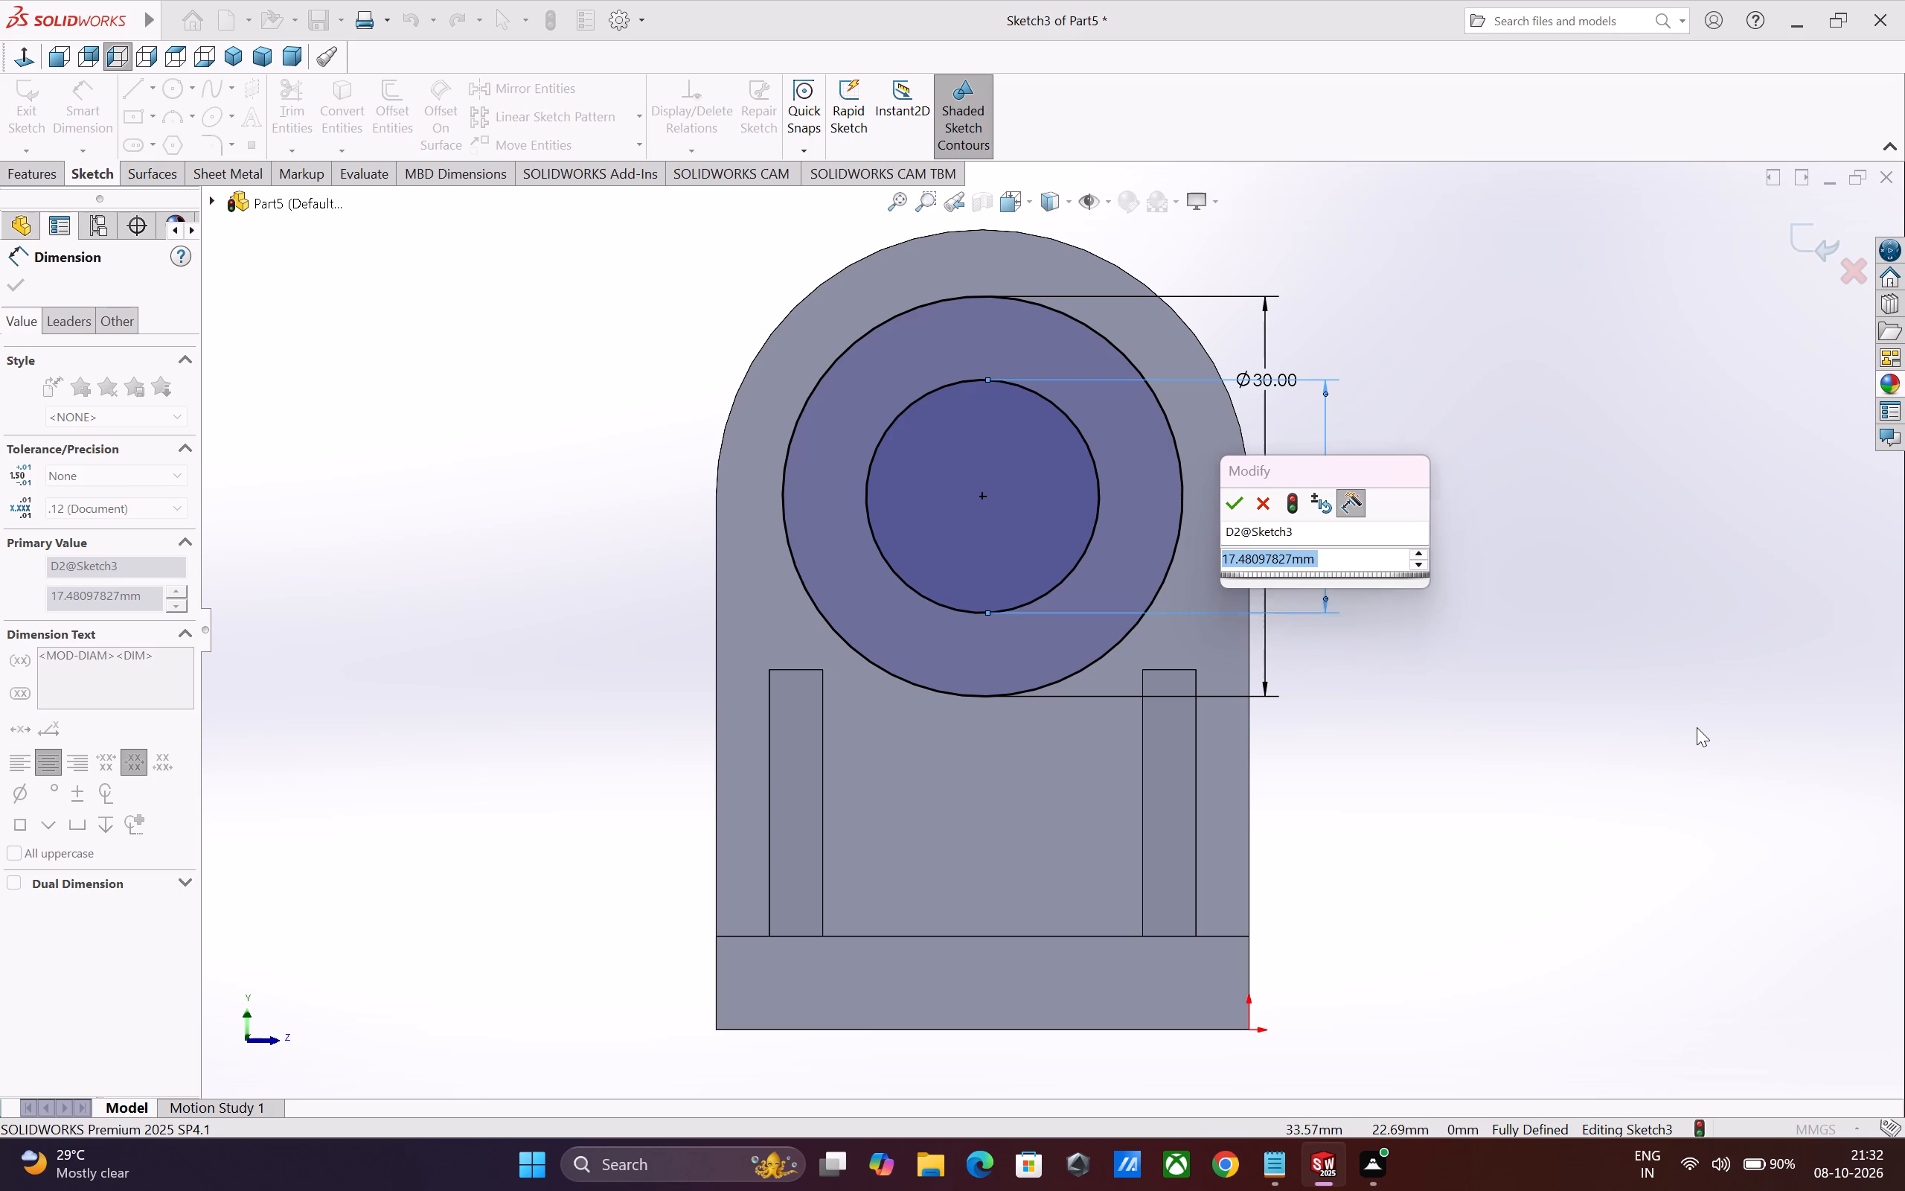
{"action": "key", "text": "2"}
{"action": "key", "text": "Return"}
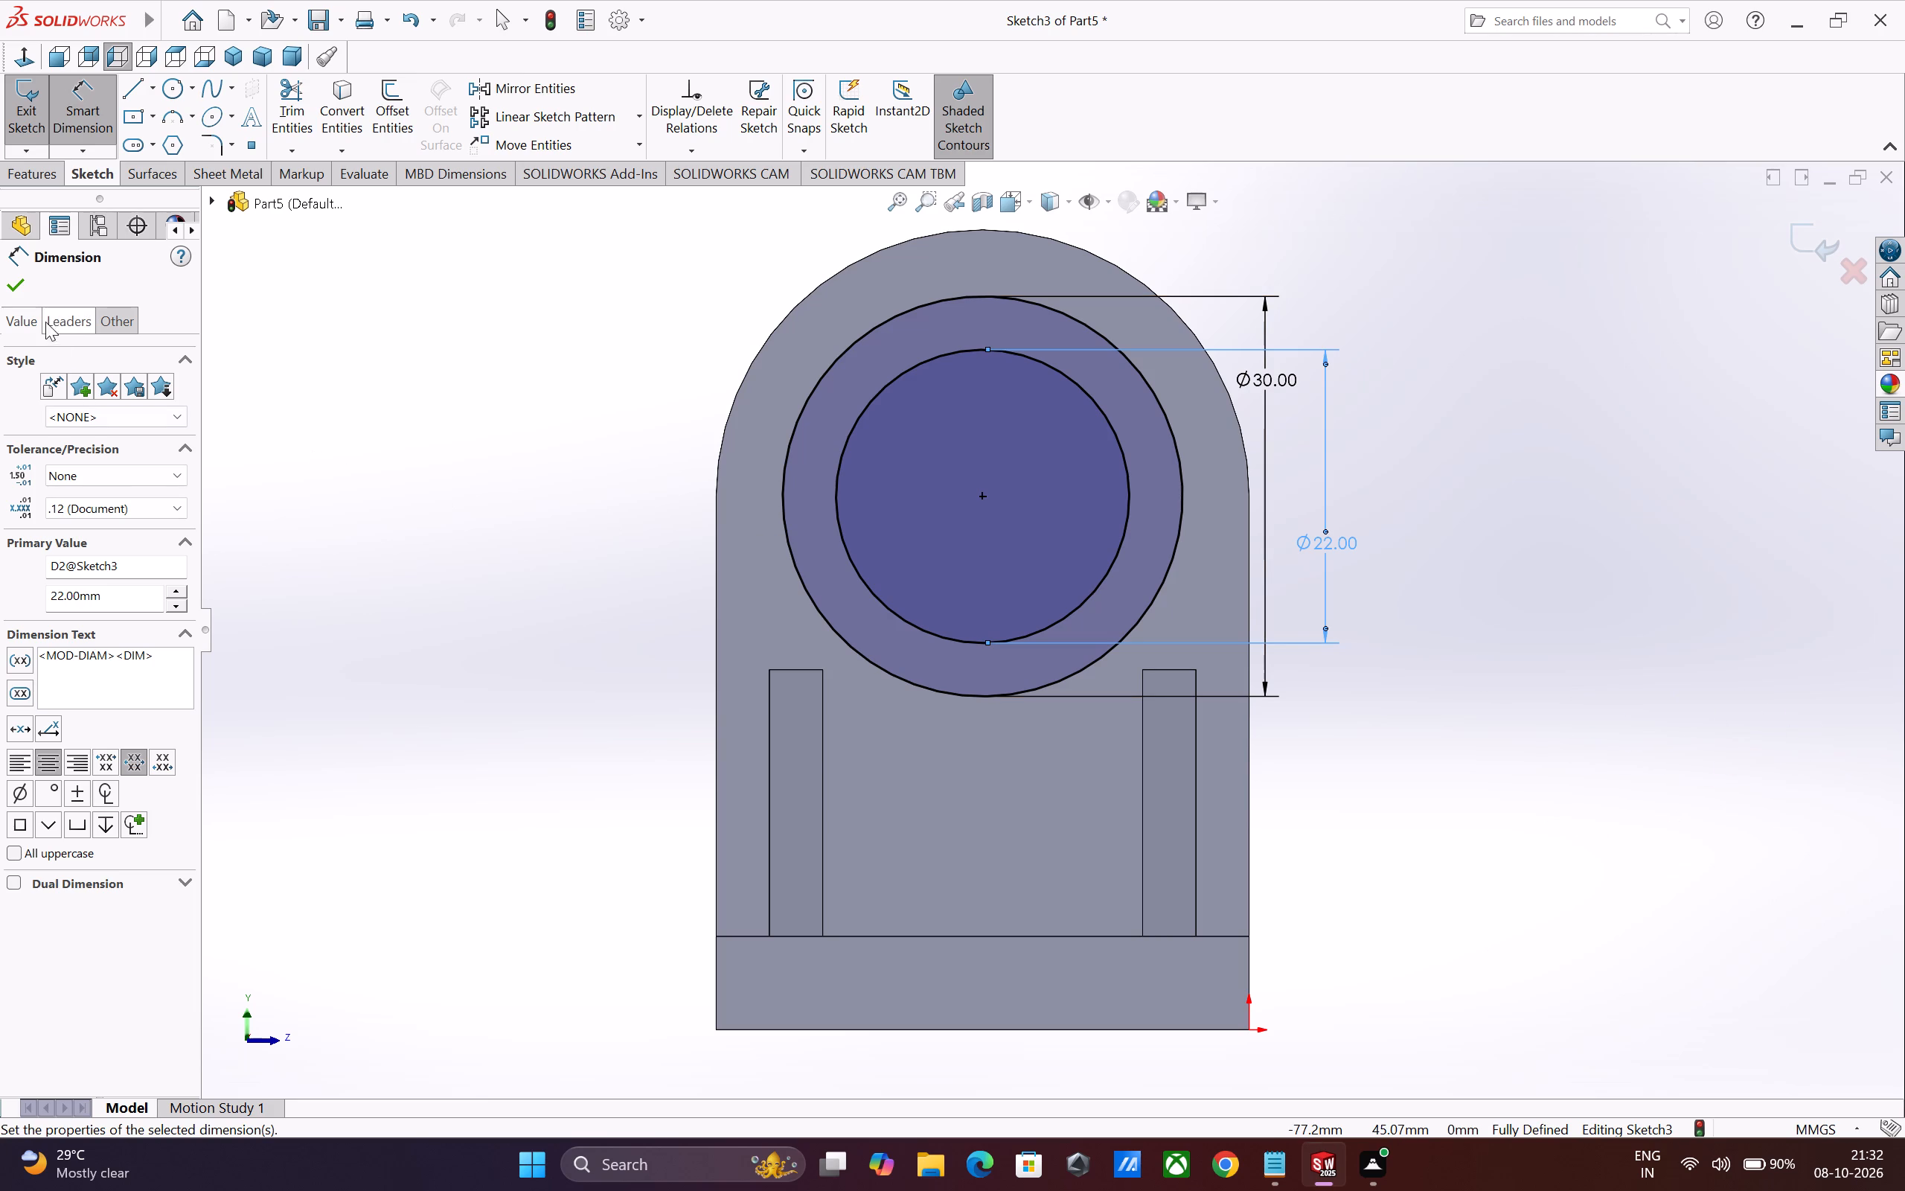
{"action": "left_click", "coordinate": [21, 287]}
Extrude the ring between the two circles as a Blind boss 18 mm deep, merged with the bracket.
{"action": "left_click", "coordinate": [49, 181]}
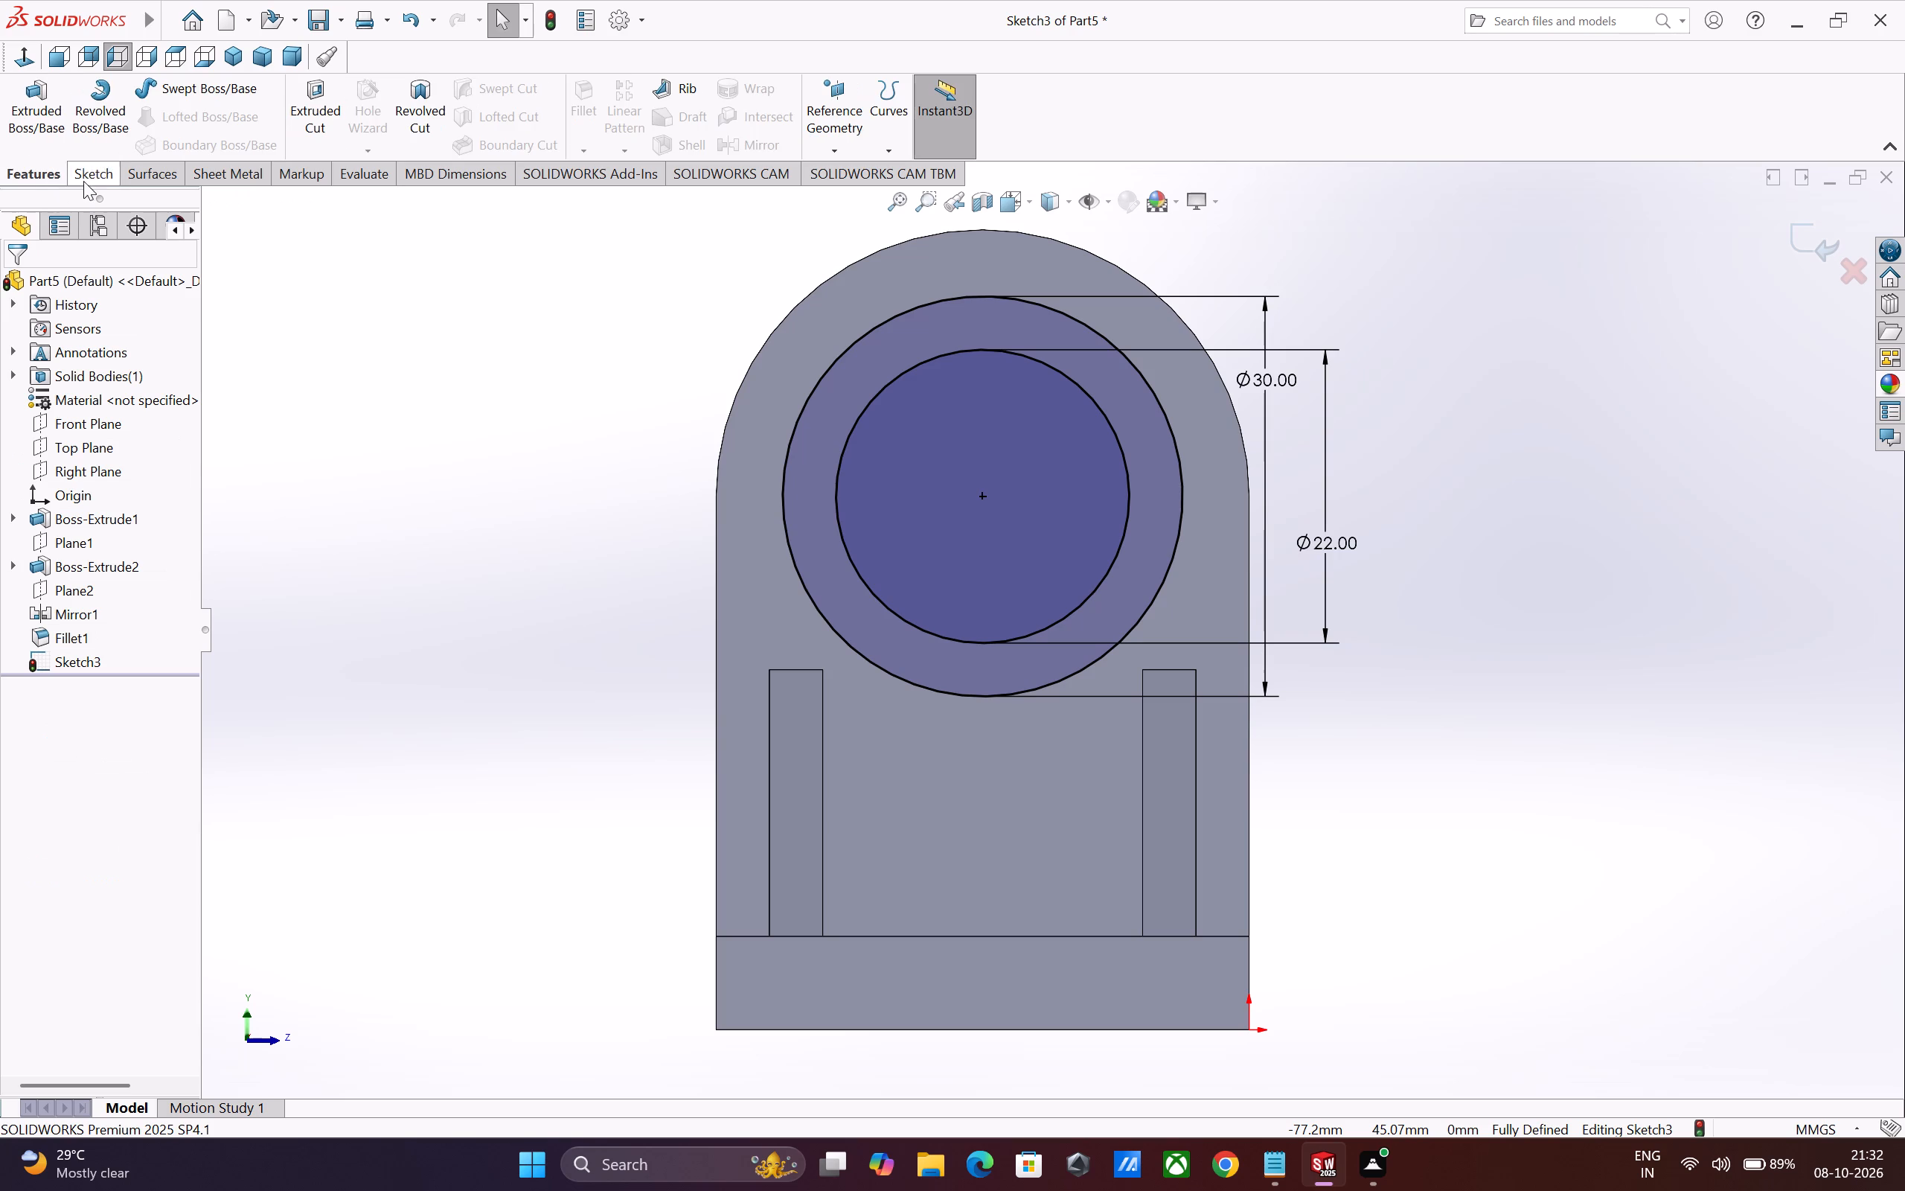
{"action": "left_click", "coordinate": [47, 135]}
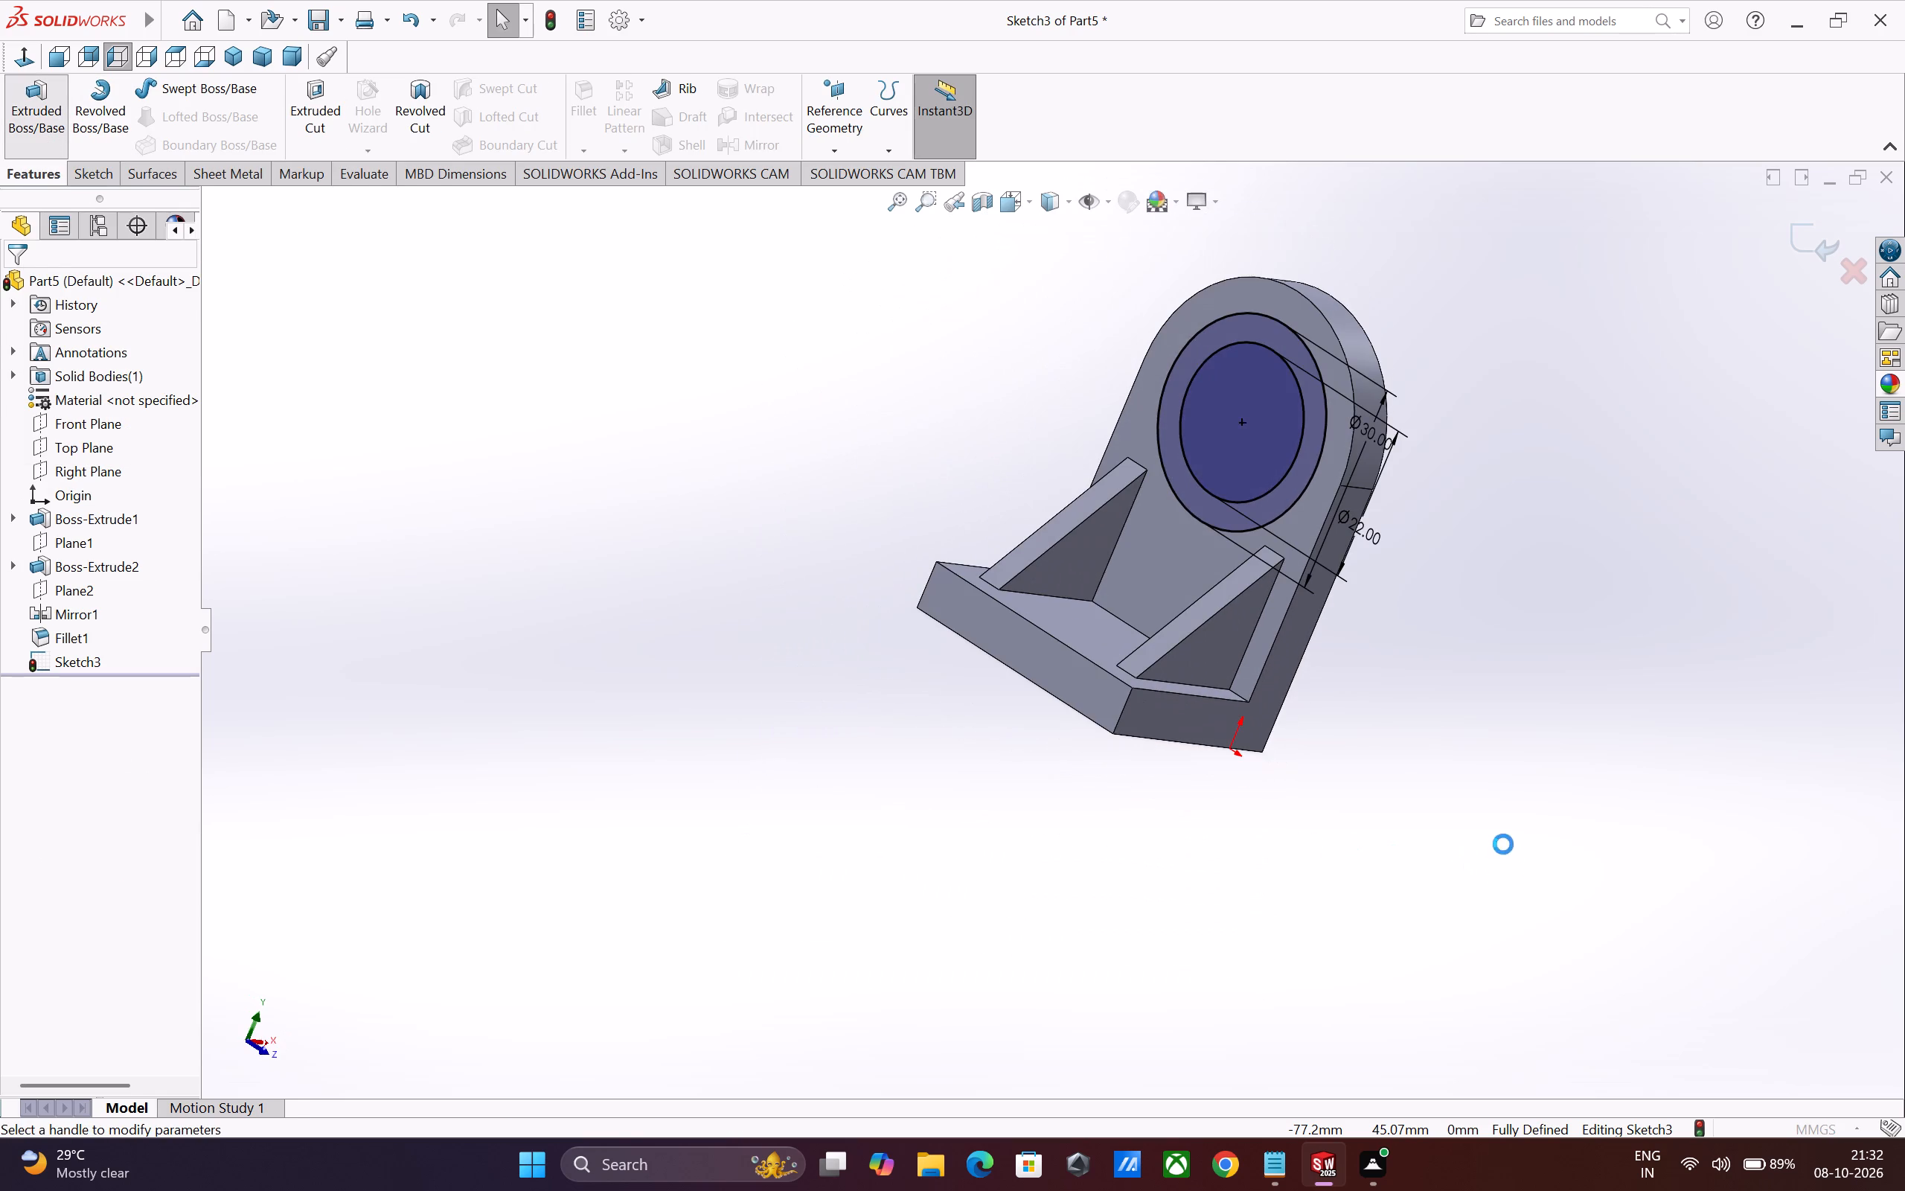
{"action": "left_click", "coordinate": [123, 395]}
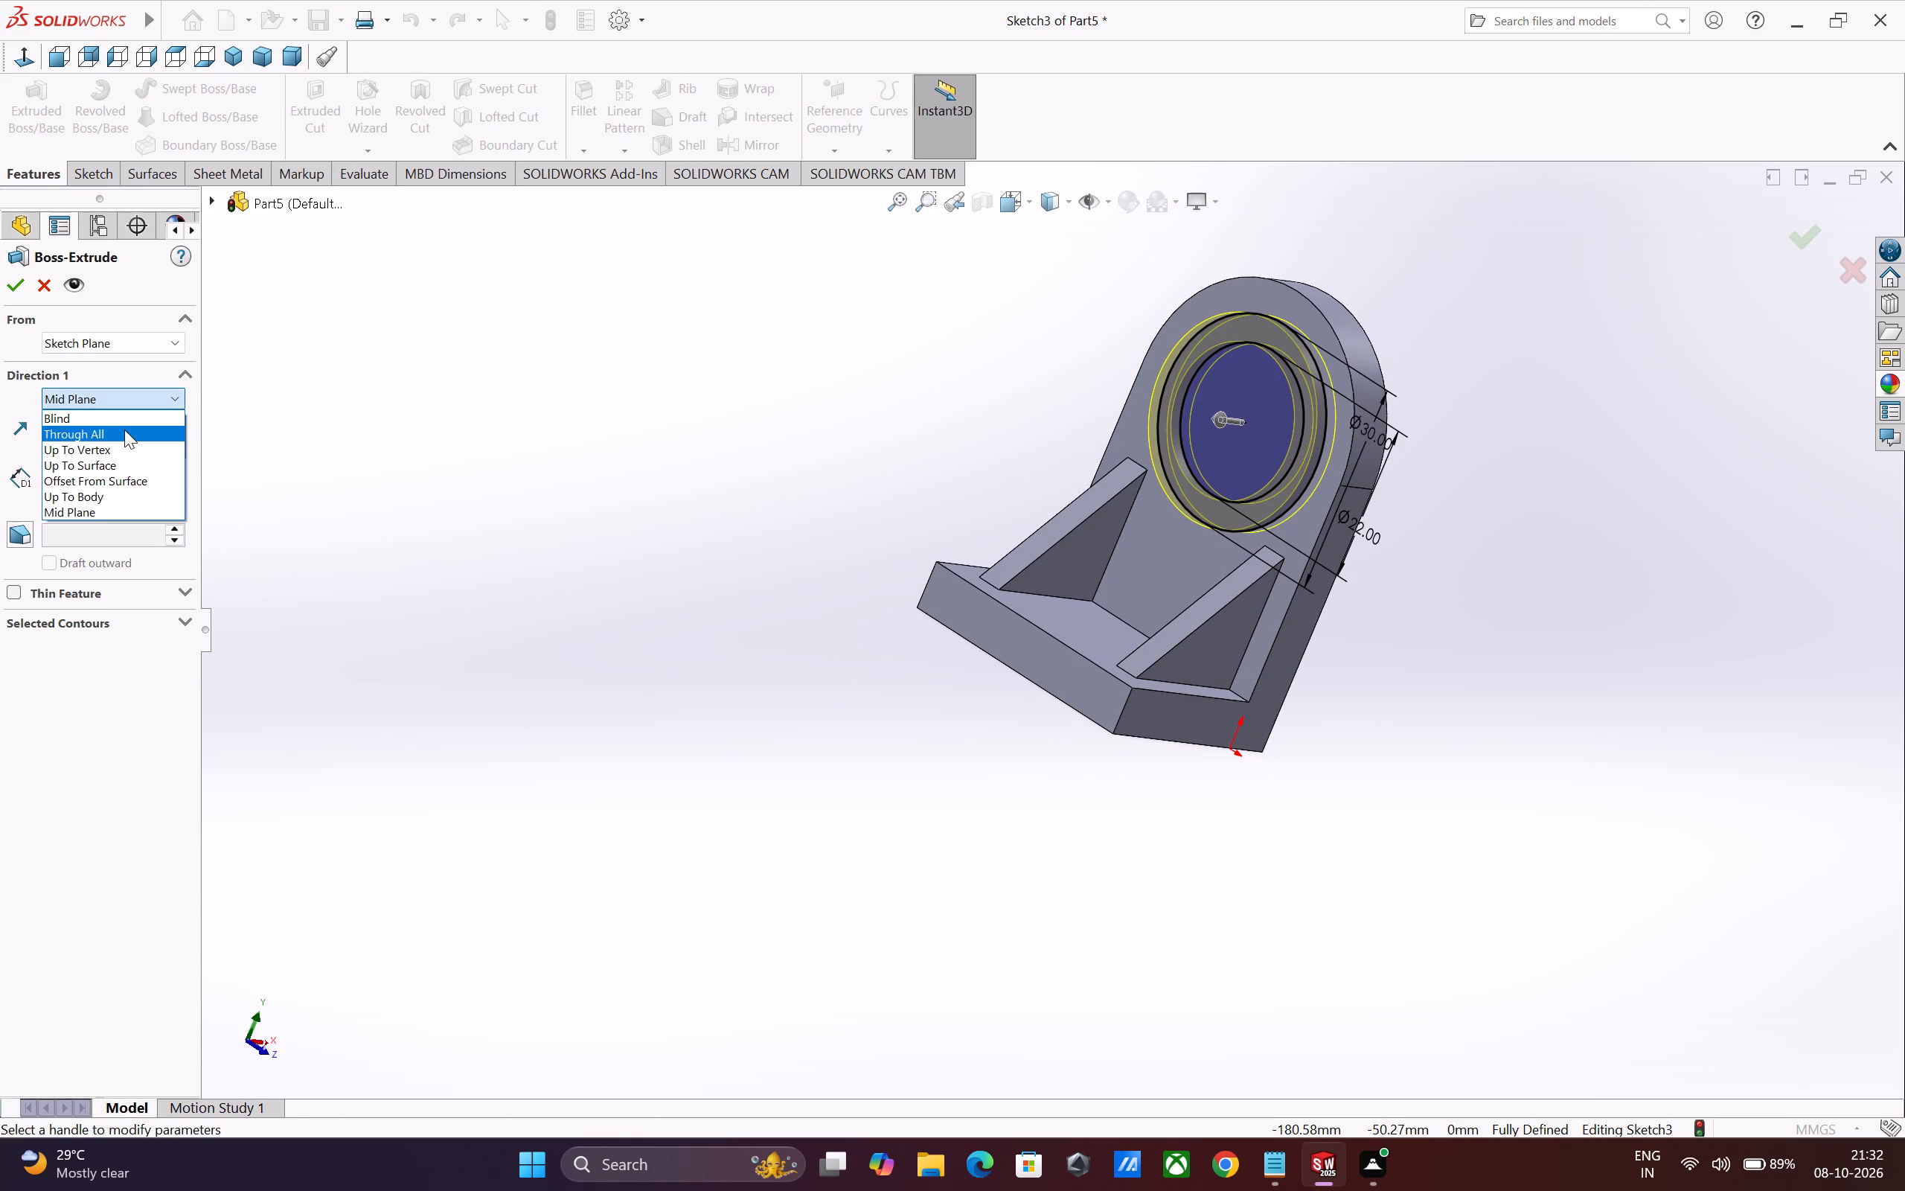
{"action": "left_click", "coordinate": [118, 416]}
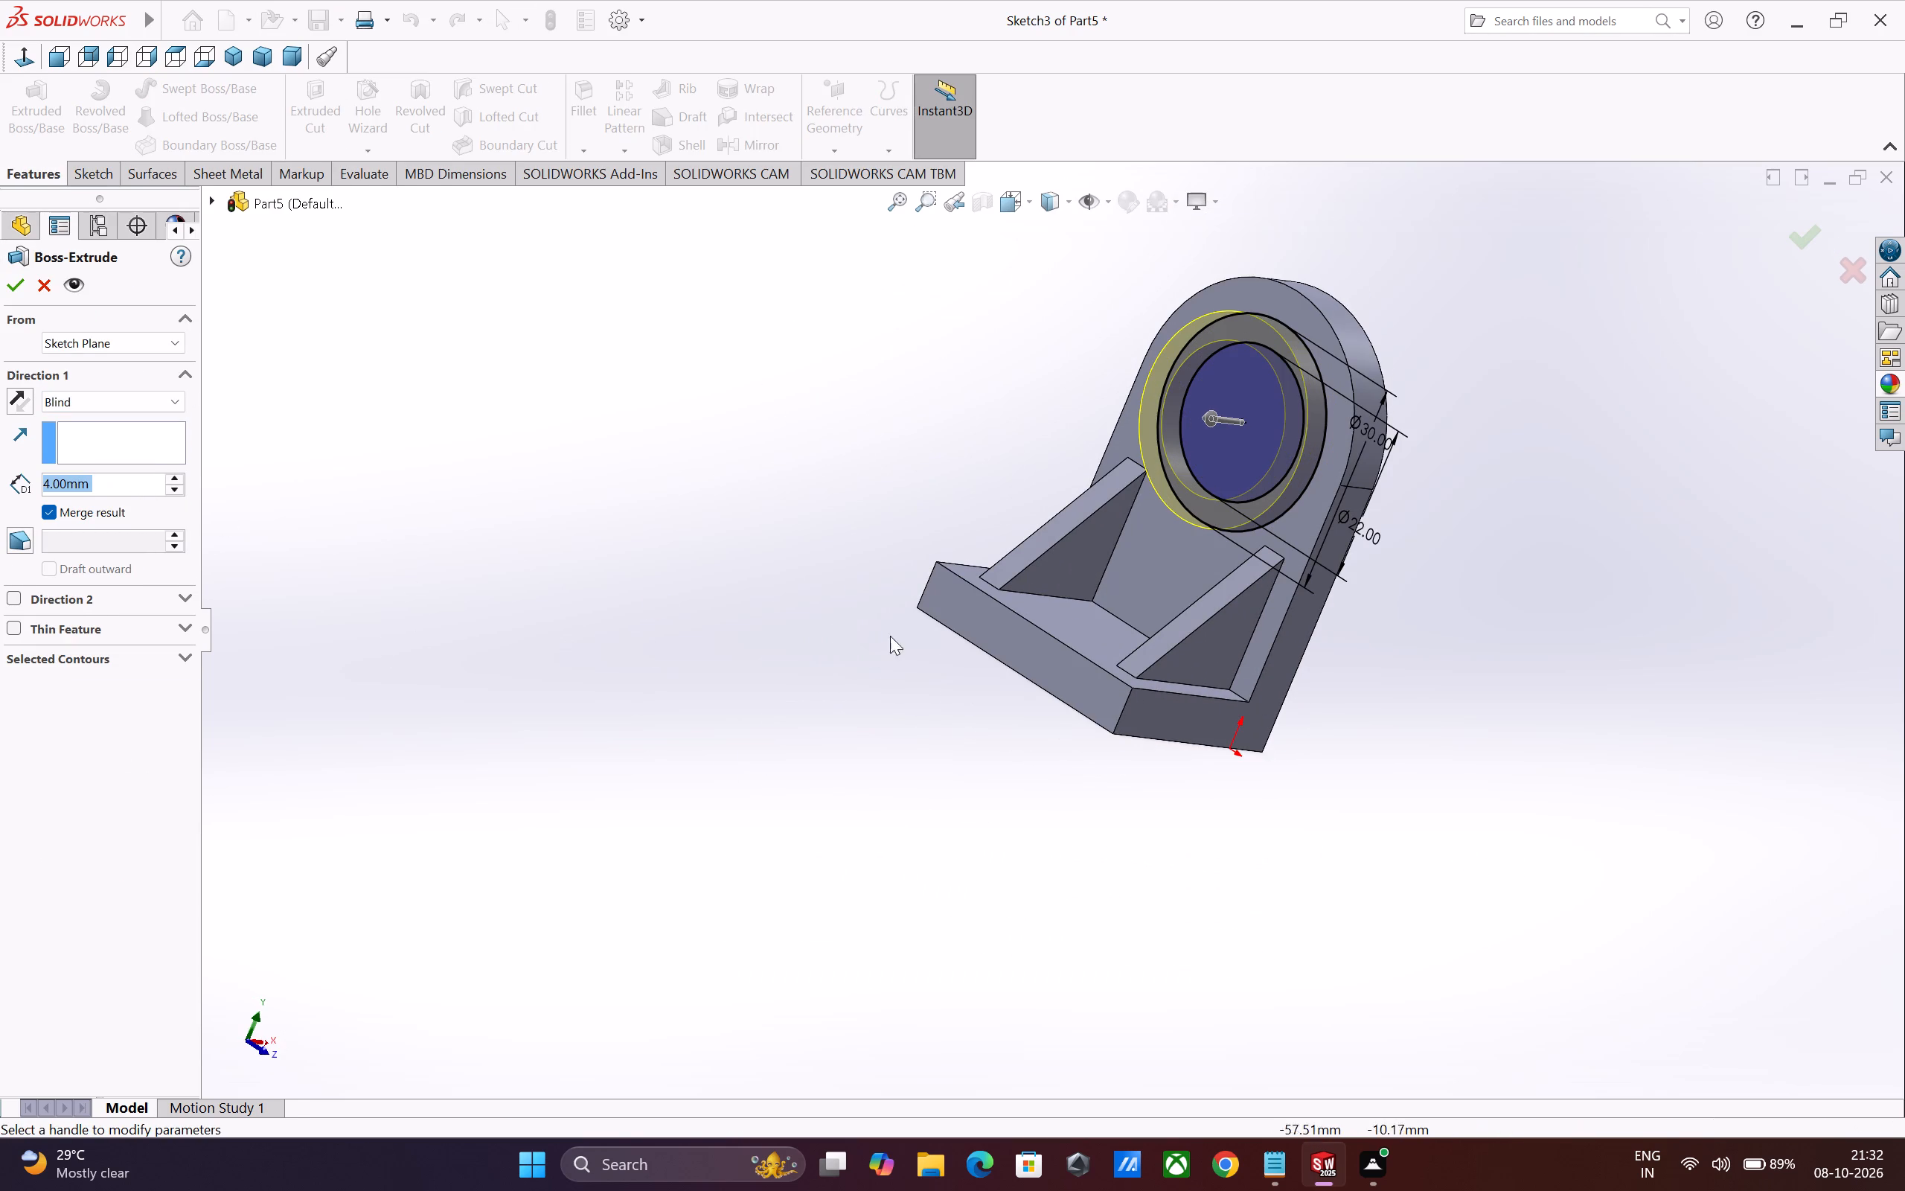
{"action": "key", "text": "1"}
{"action": "key", "text": "8"}
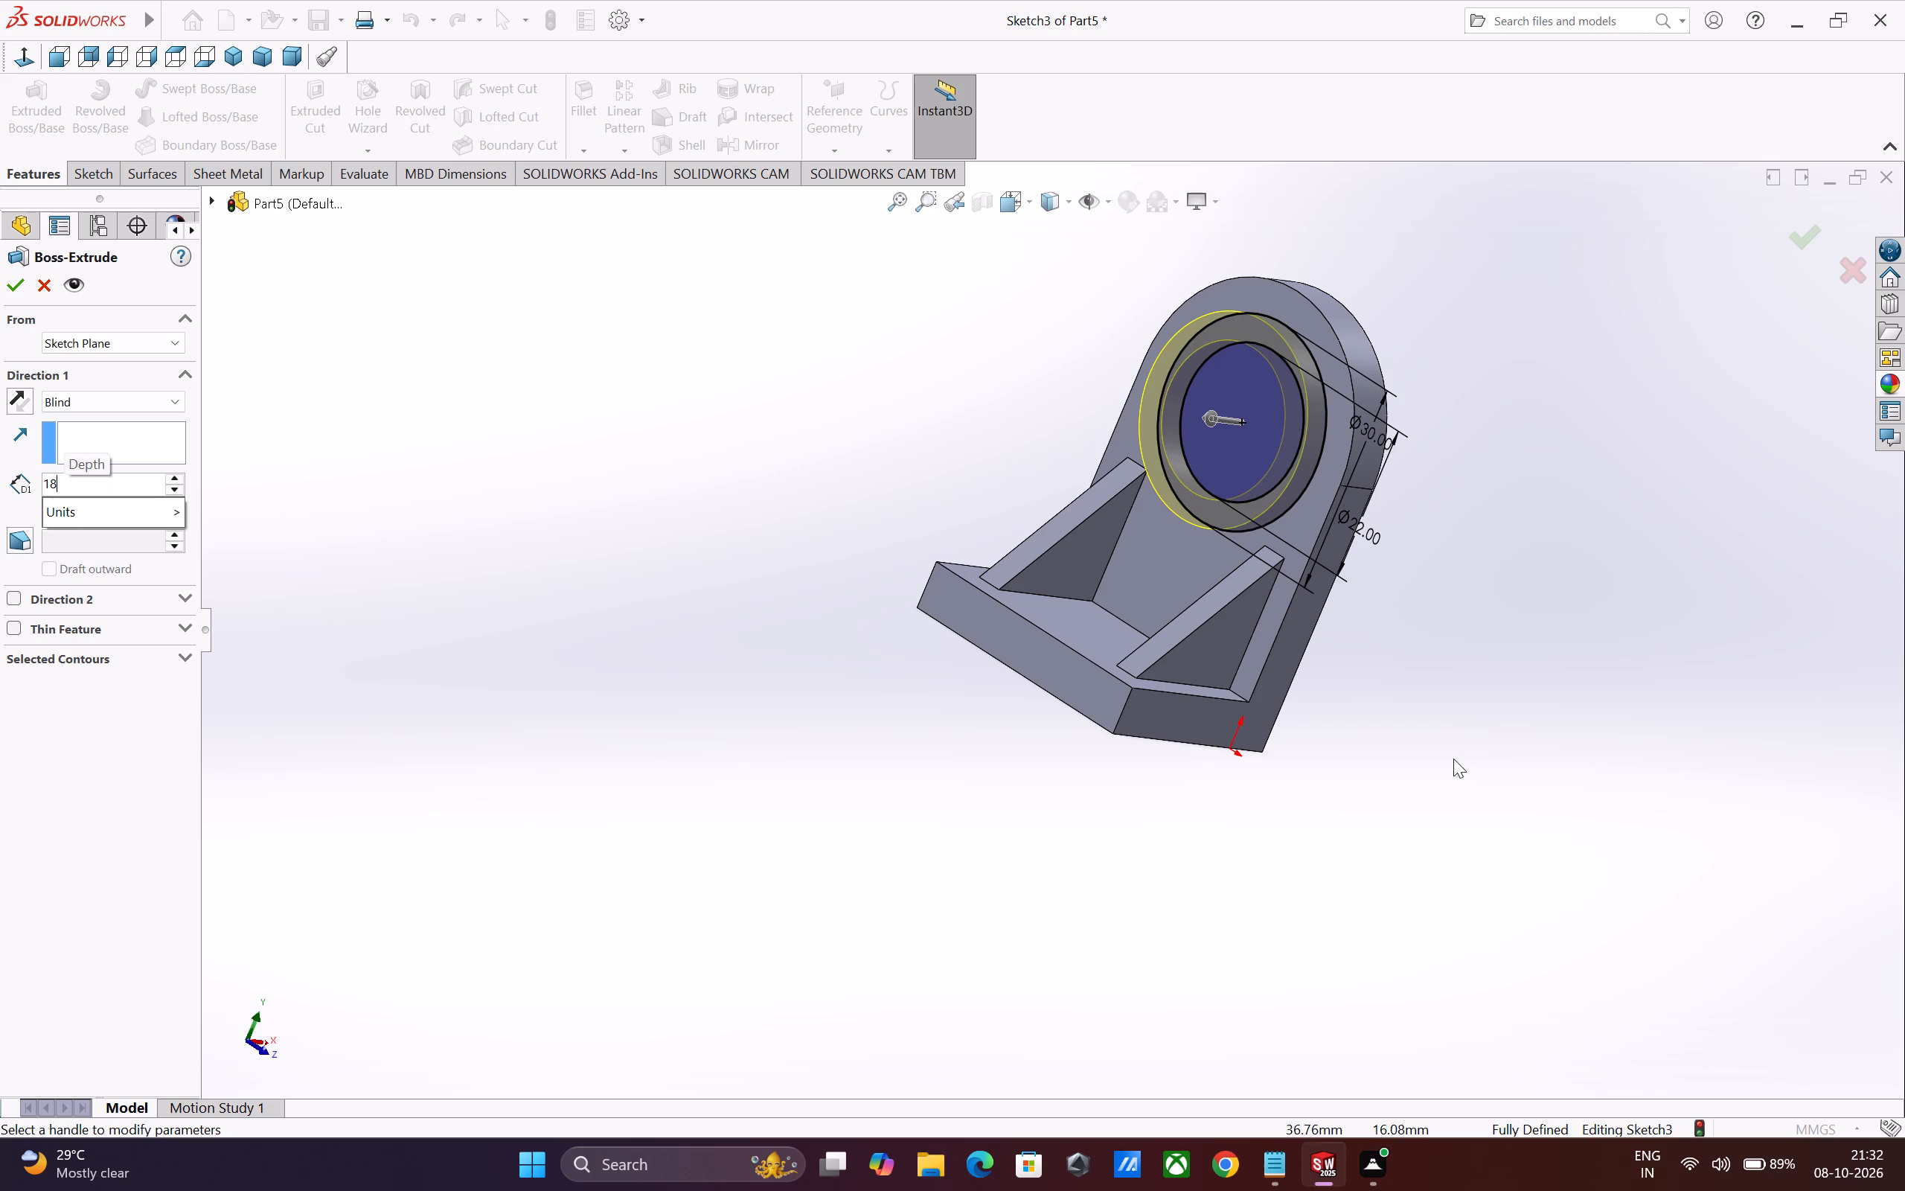
{"action": "key", "text": "Return"}
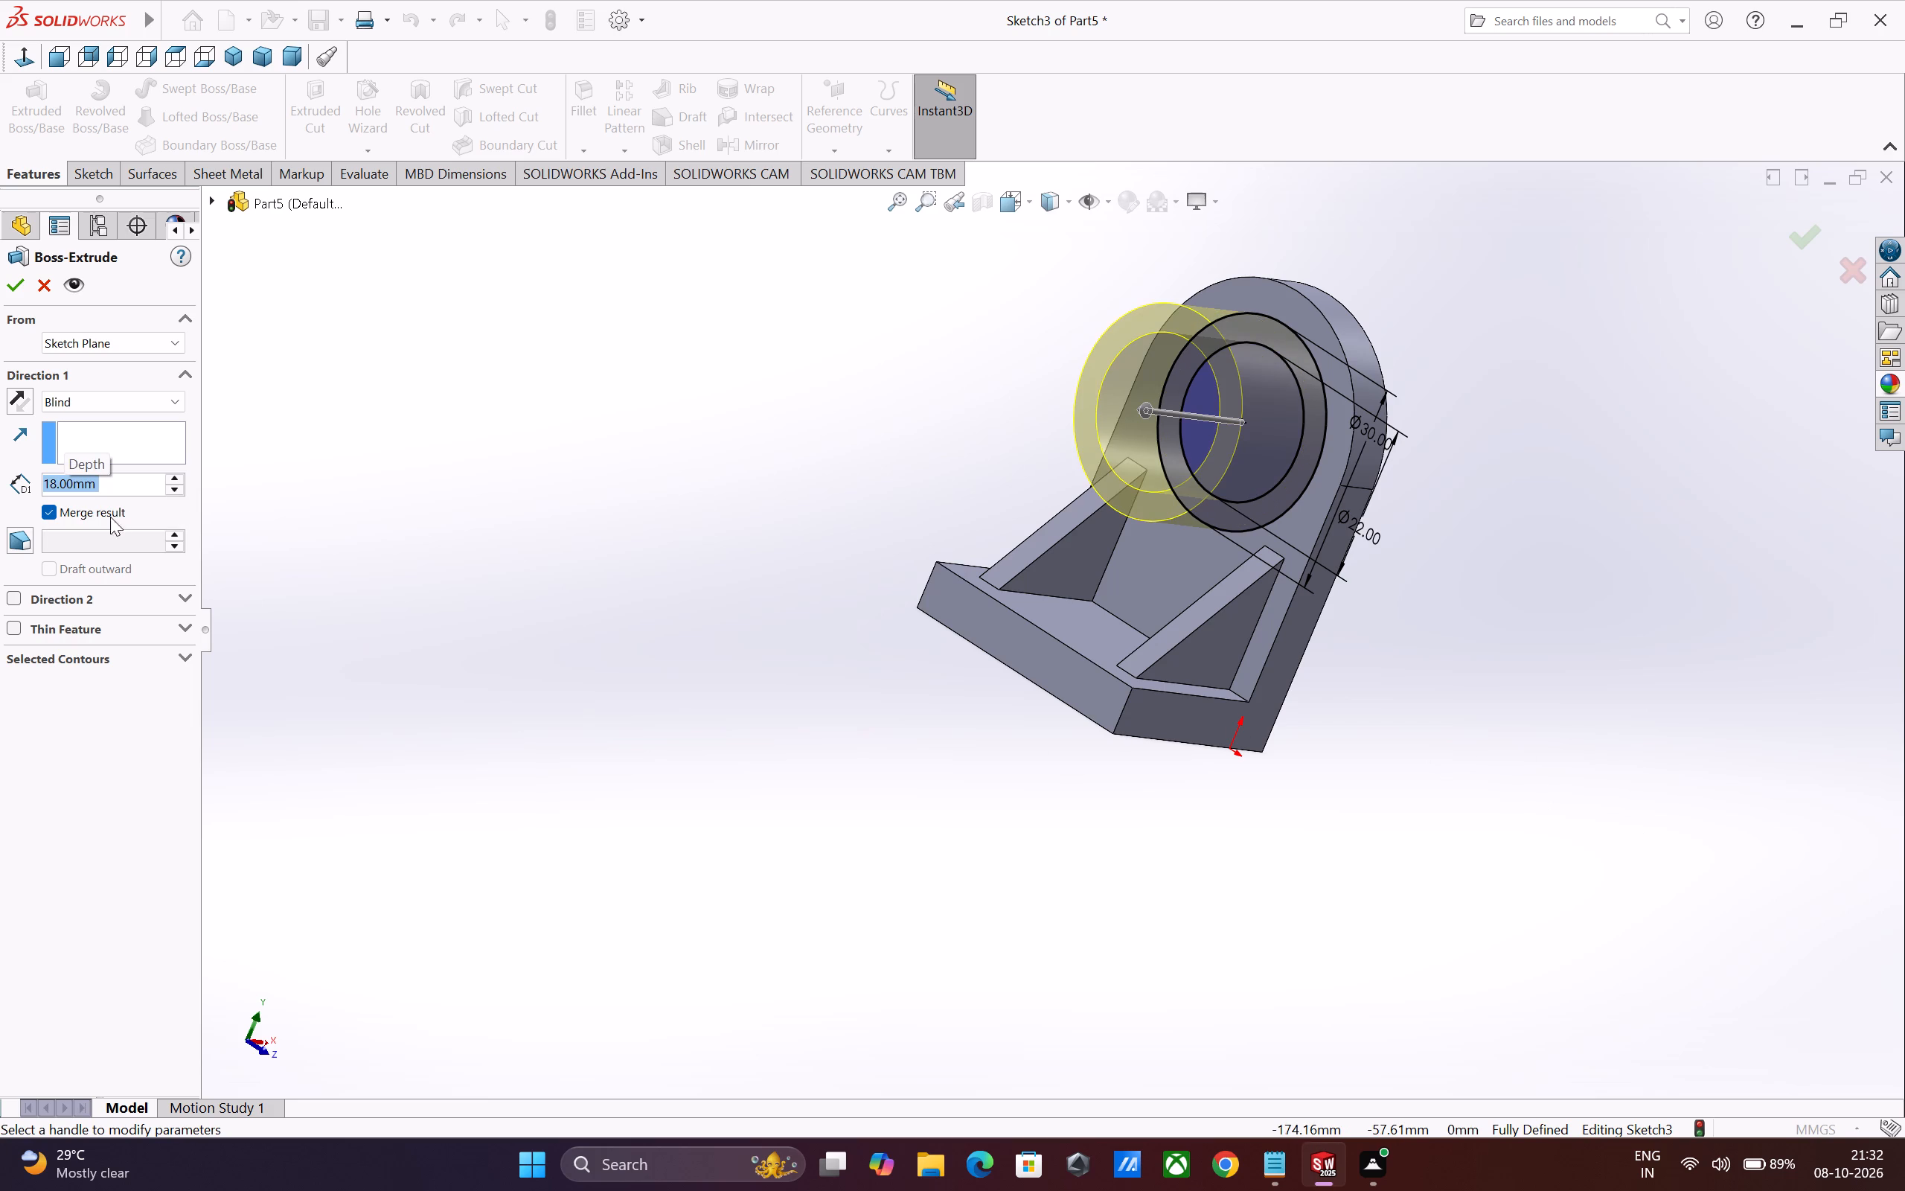
{"action": "left_click", "coordinate": [19, 296]}
{"action": "left_click", "coordinate": [702, 680]}
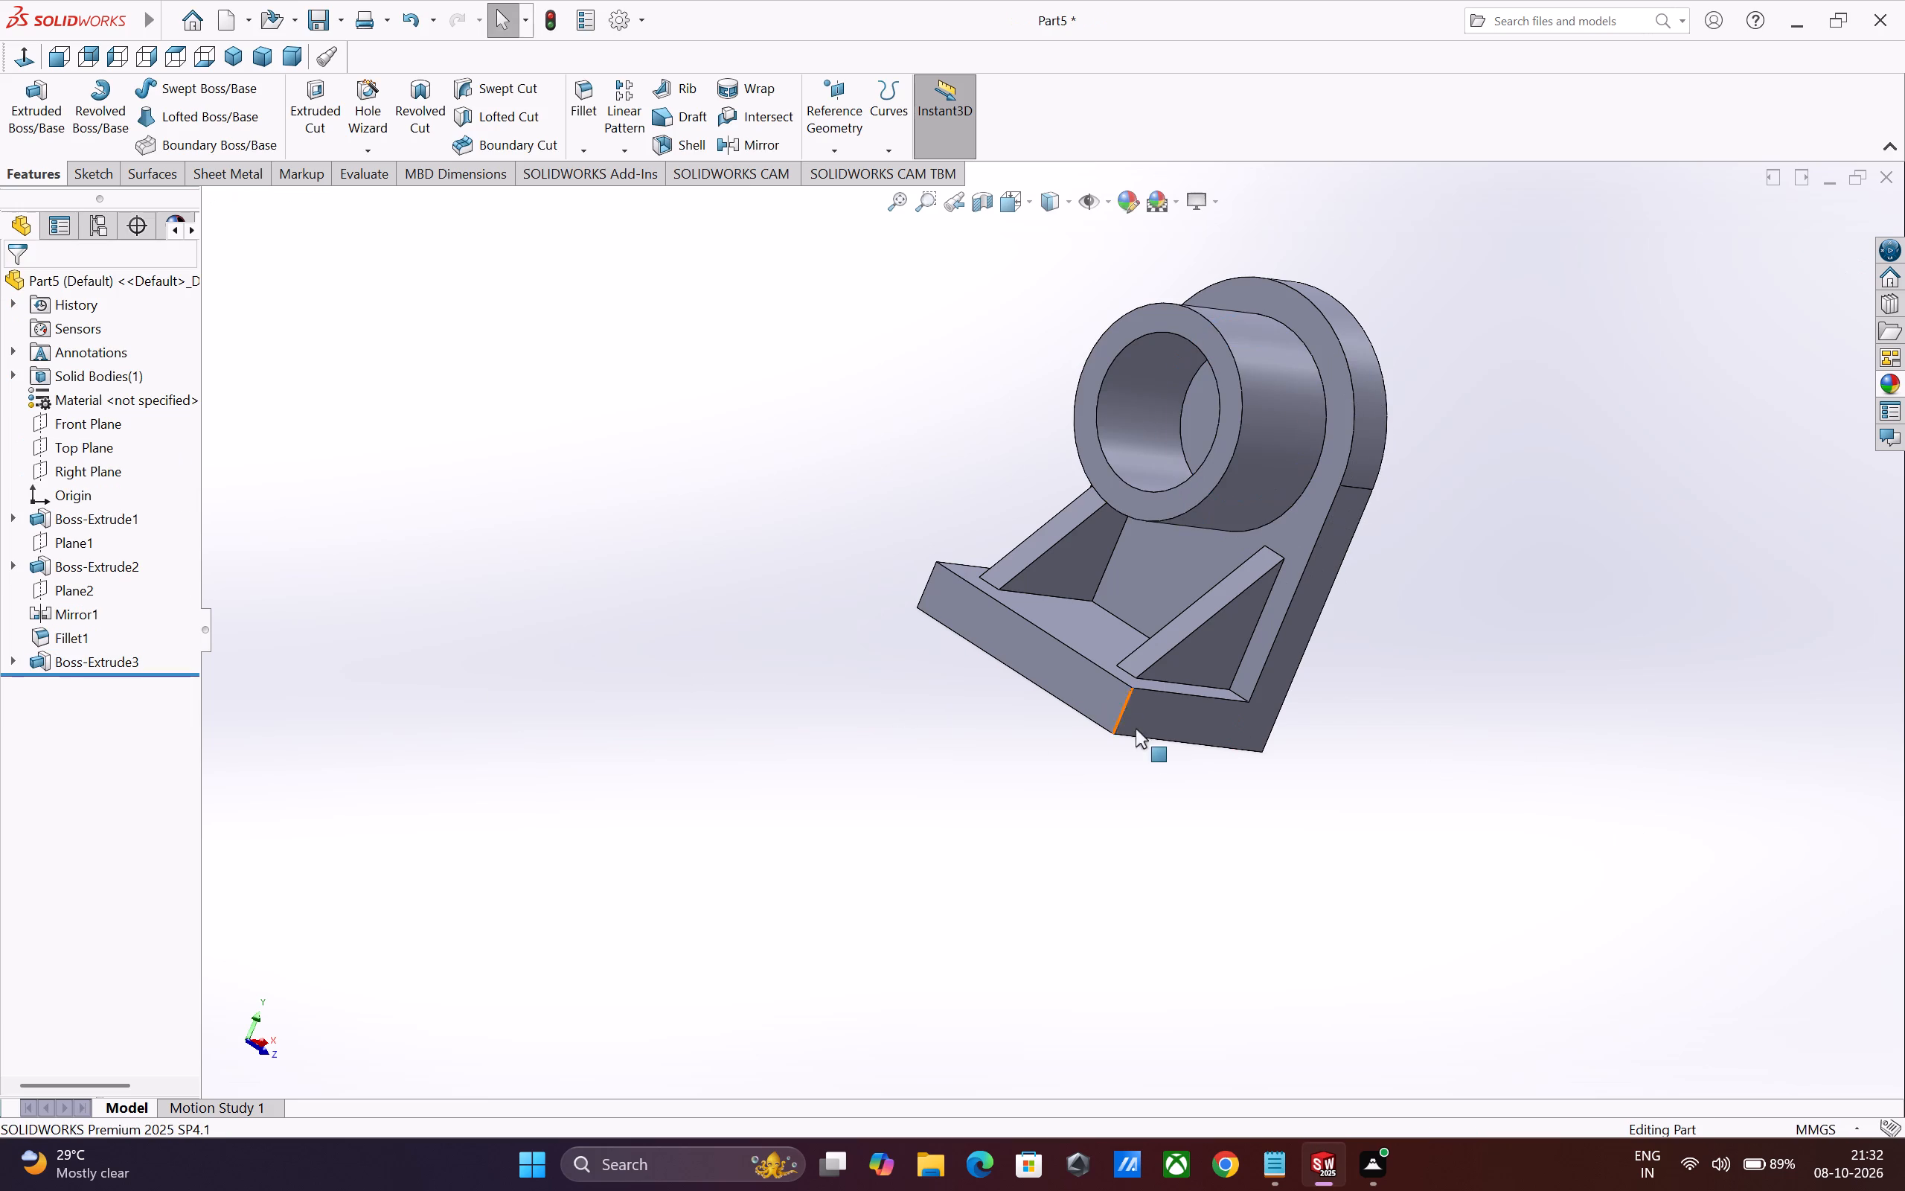
On the upright's inner face inside the hollow boss, sketch an 11 mm radius circle concentric with and matching the bore.
{"action": "middle_click_drag", "start_coordinate": [1178, 808], "coordinate": [1242, 862]}
{"action": "left_click", "coordinate": [1192, 438]}
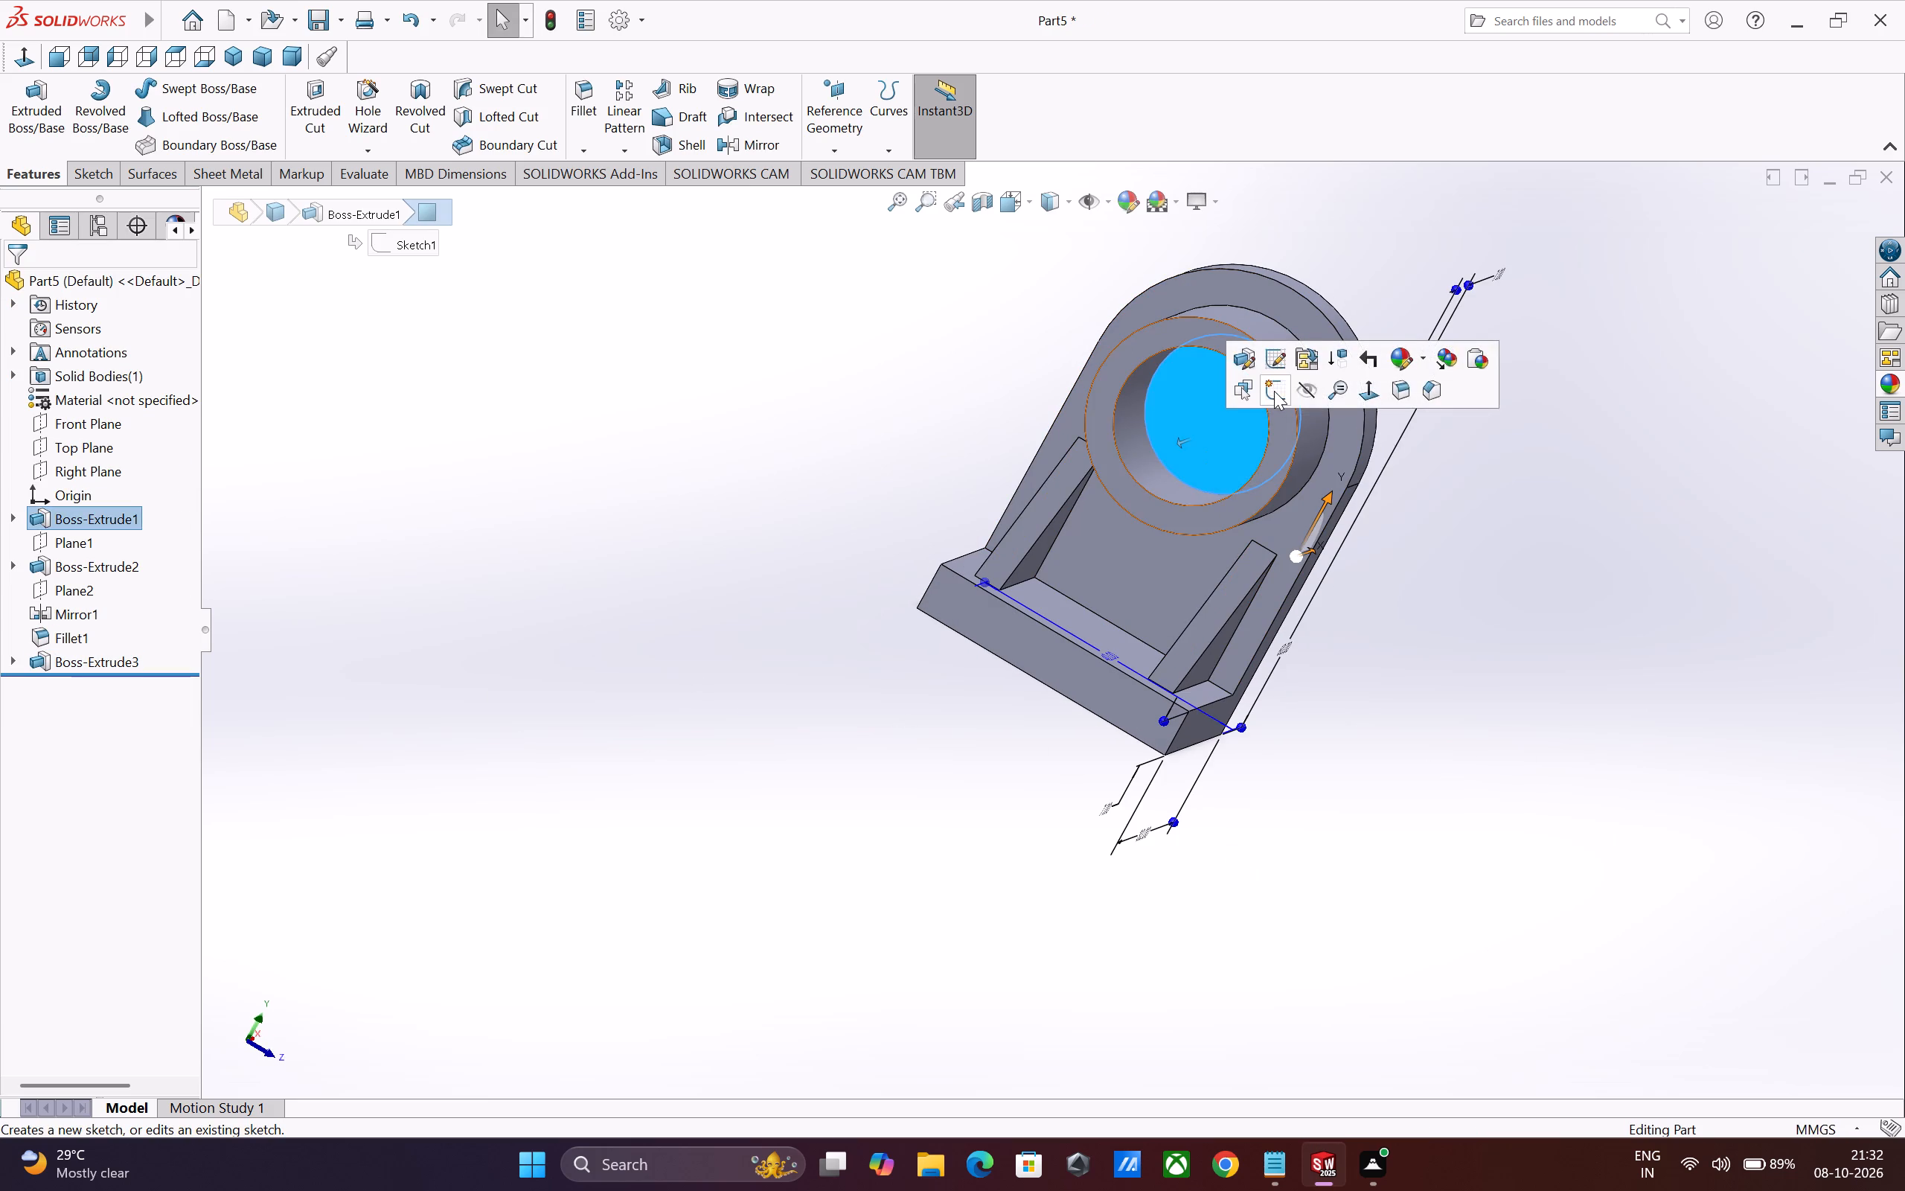
{"action": "left_click", "coordinate": [1274, 391]}
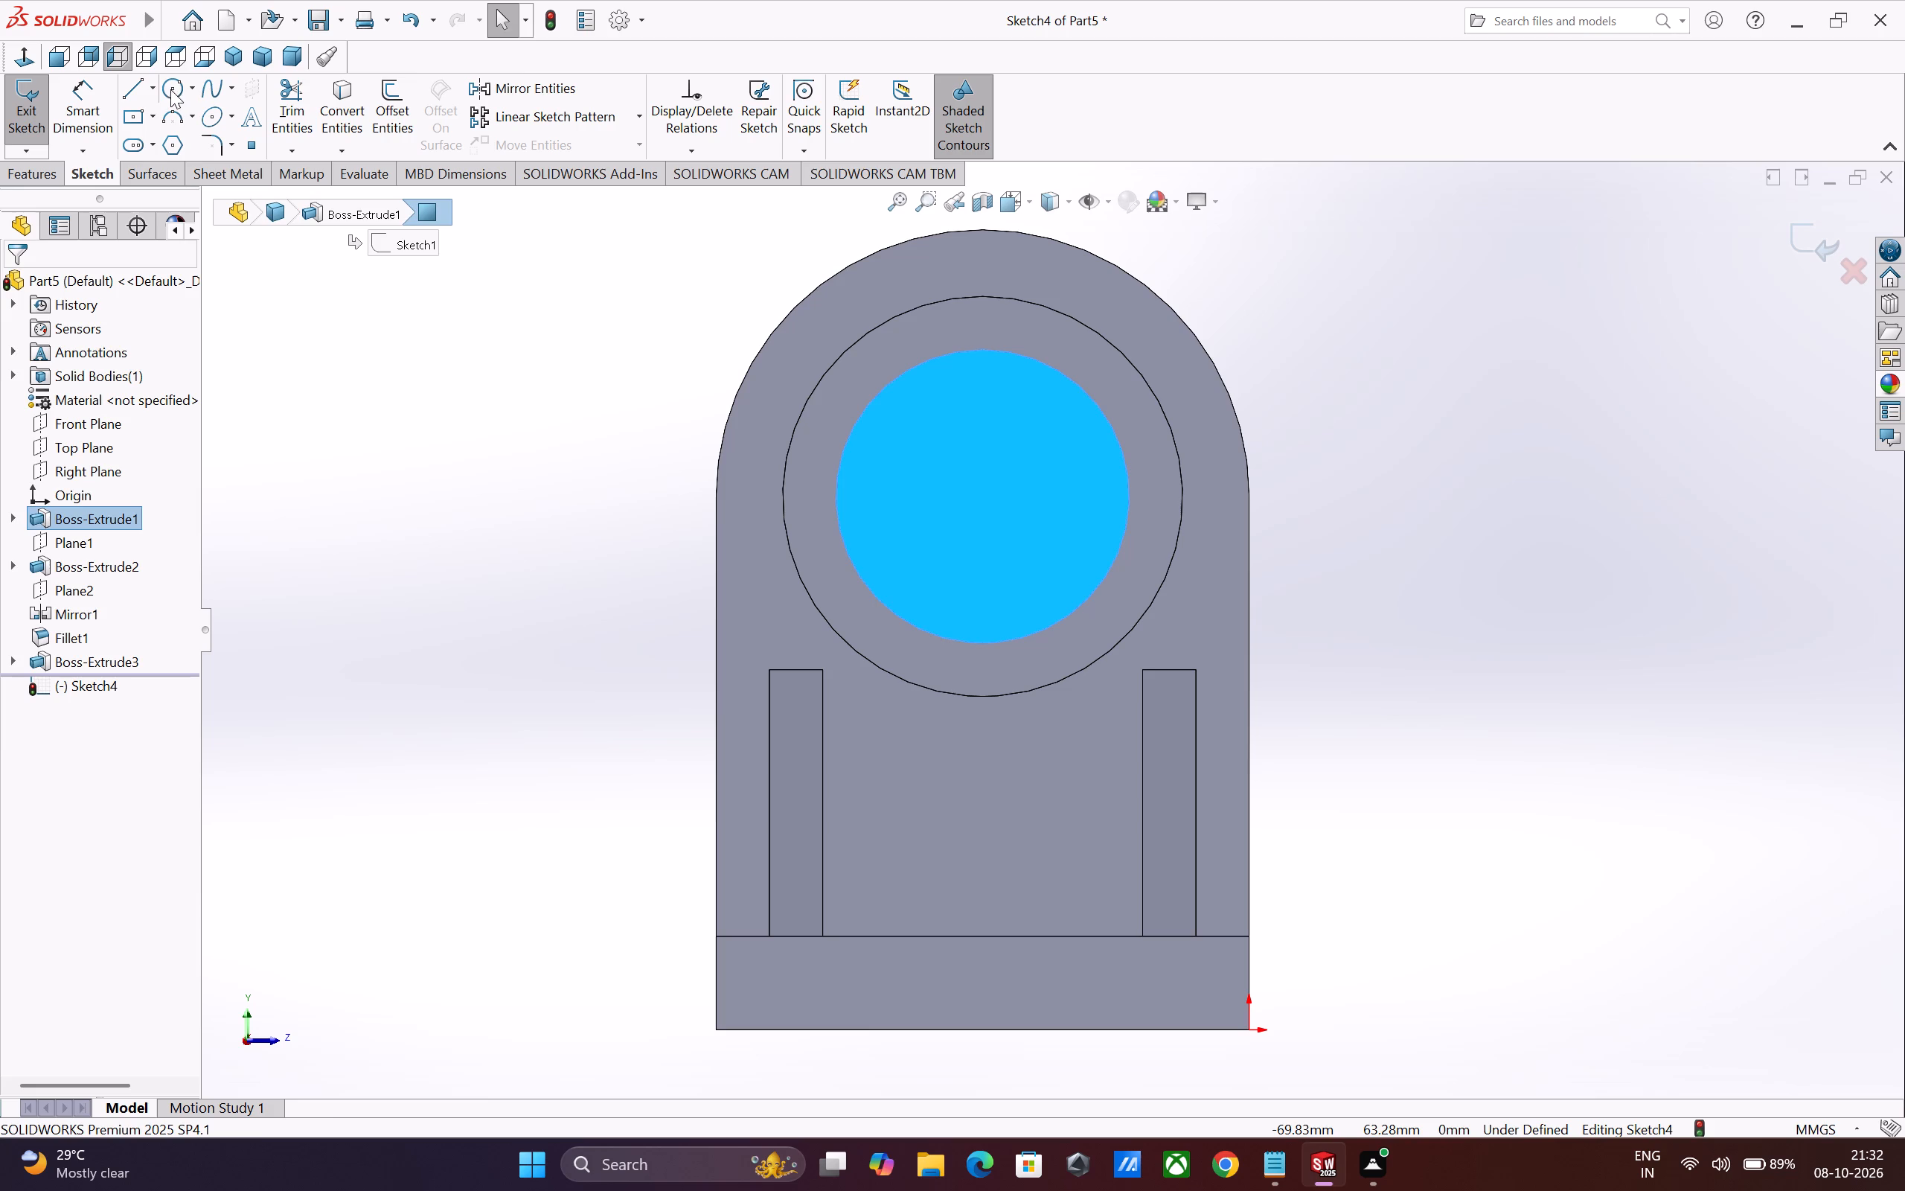
{"action": "left_click", "coordinate": [173, 88]}
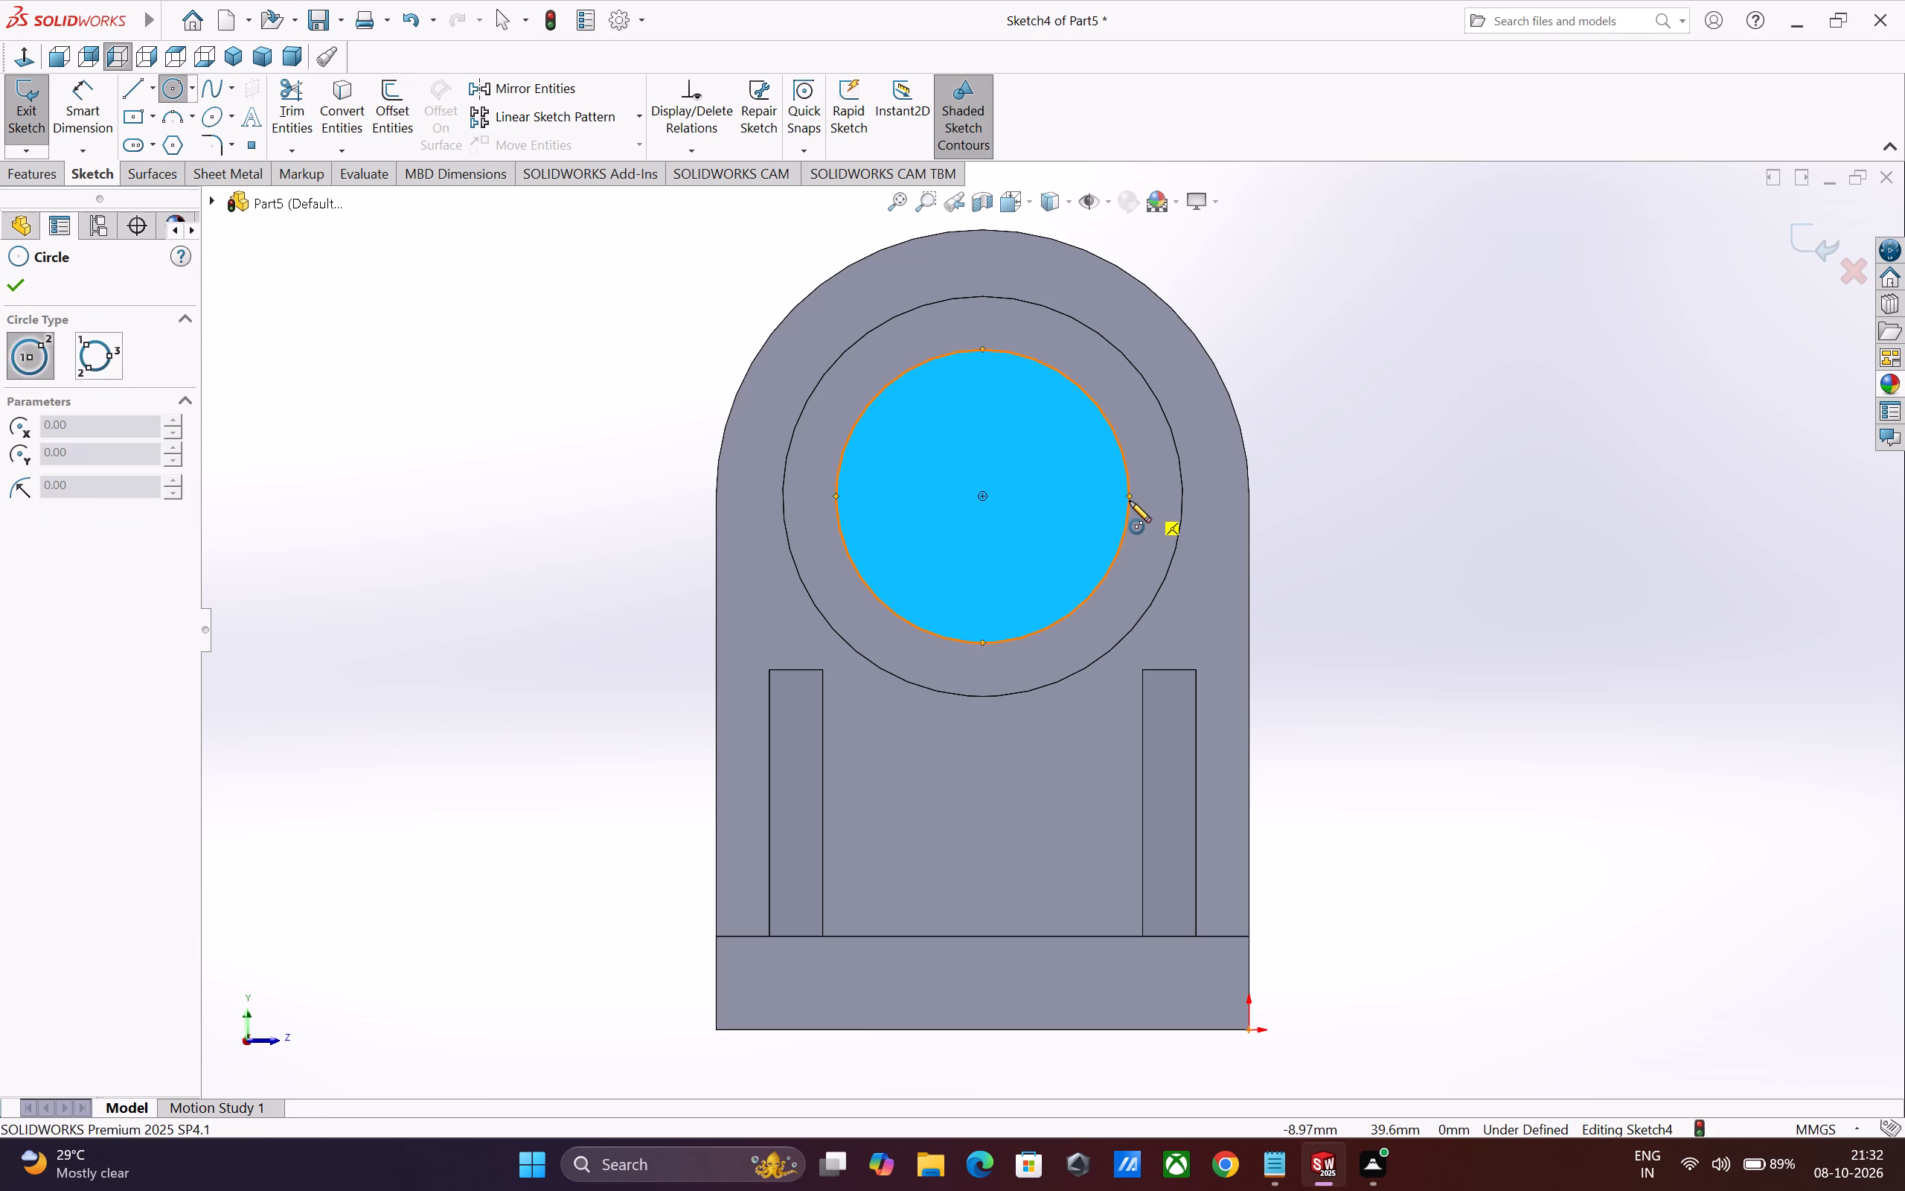
{"action": "left_click", "coordinate": [983, 495]}
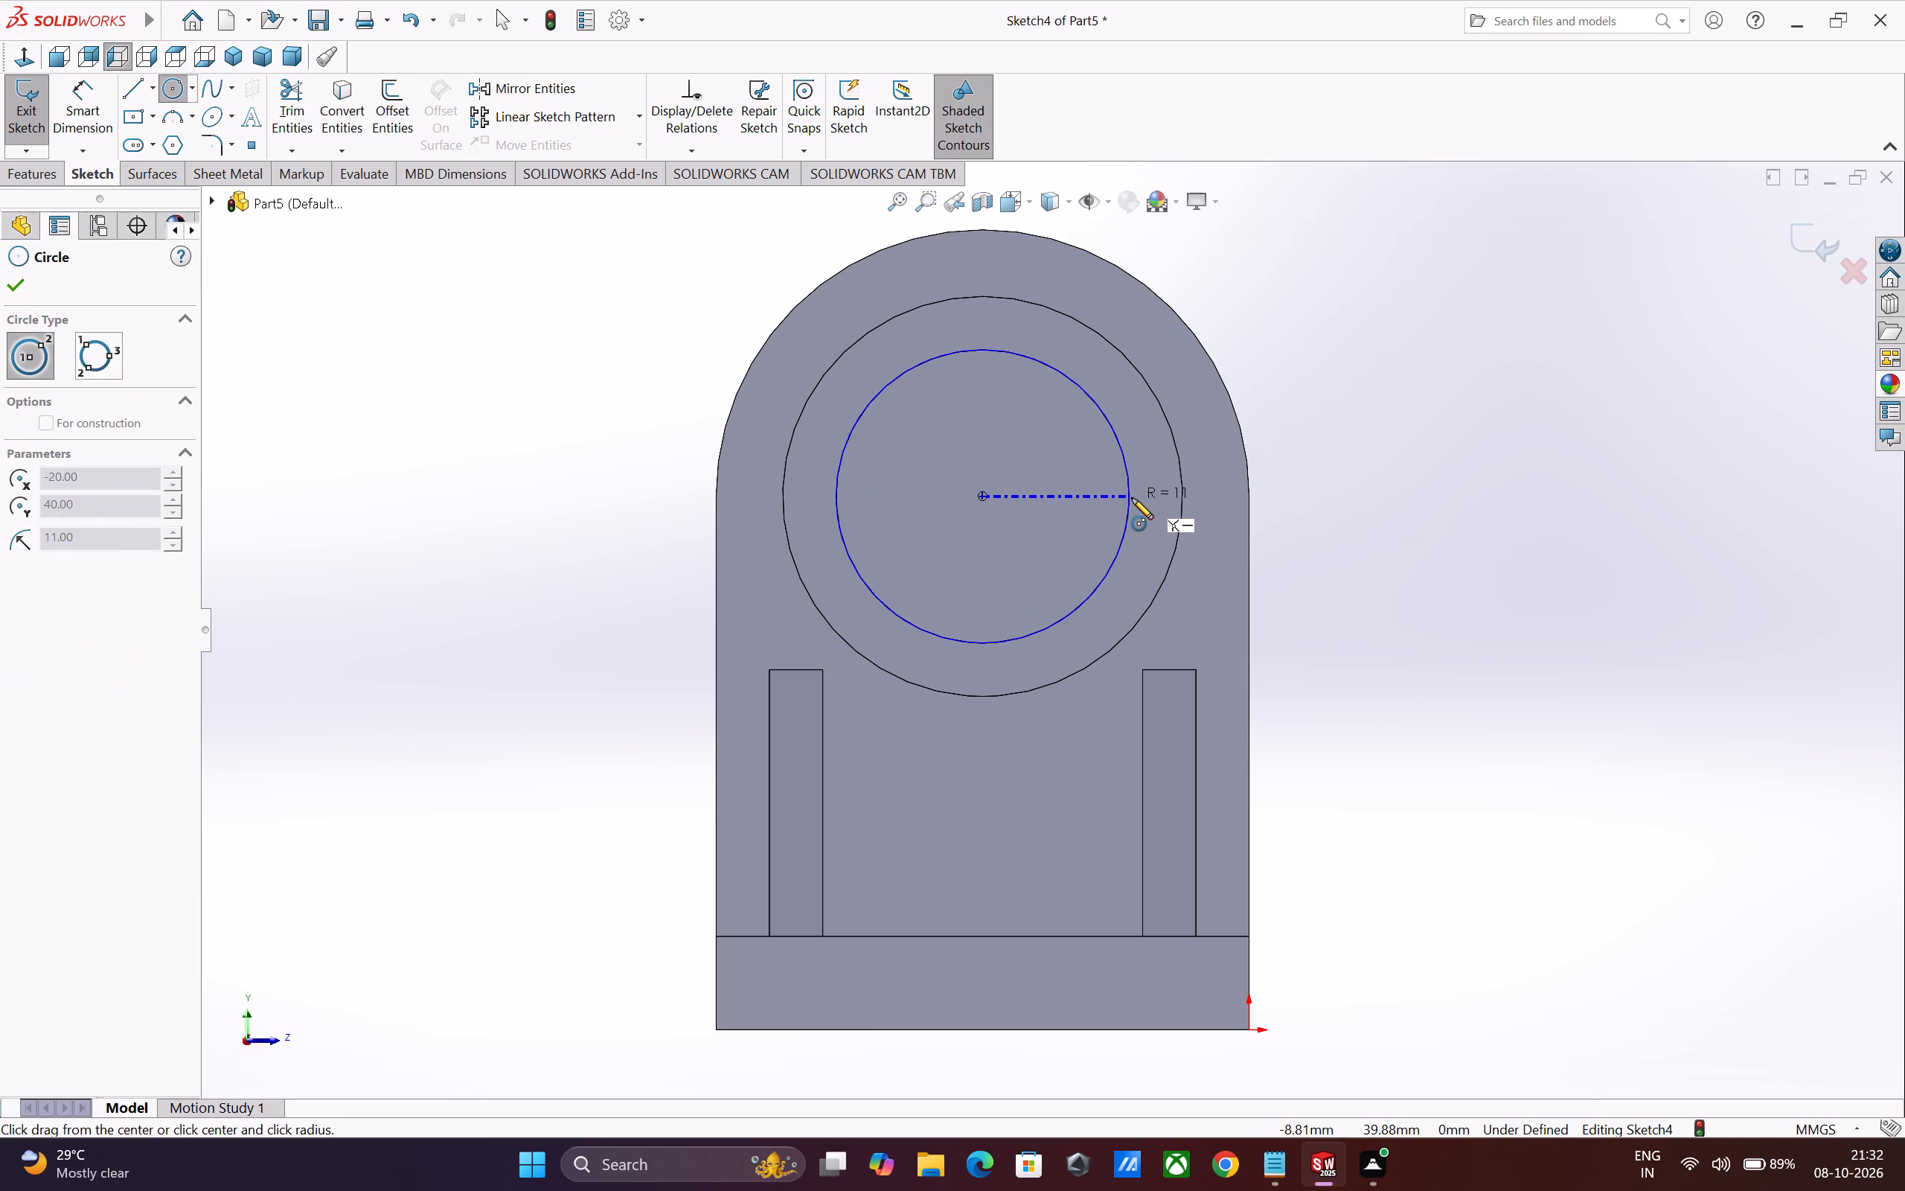
{"action": "left_click", "coordinate": [1129, 497]}
{"action": "key", "text": "Escape"}
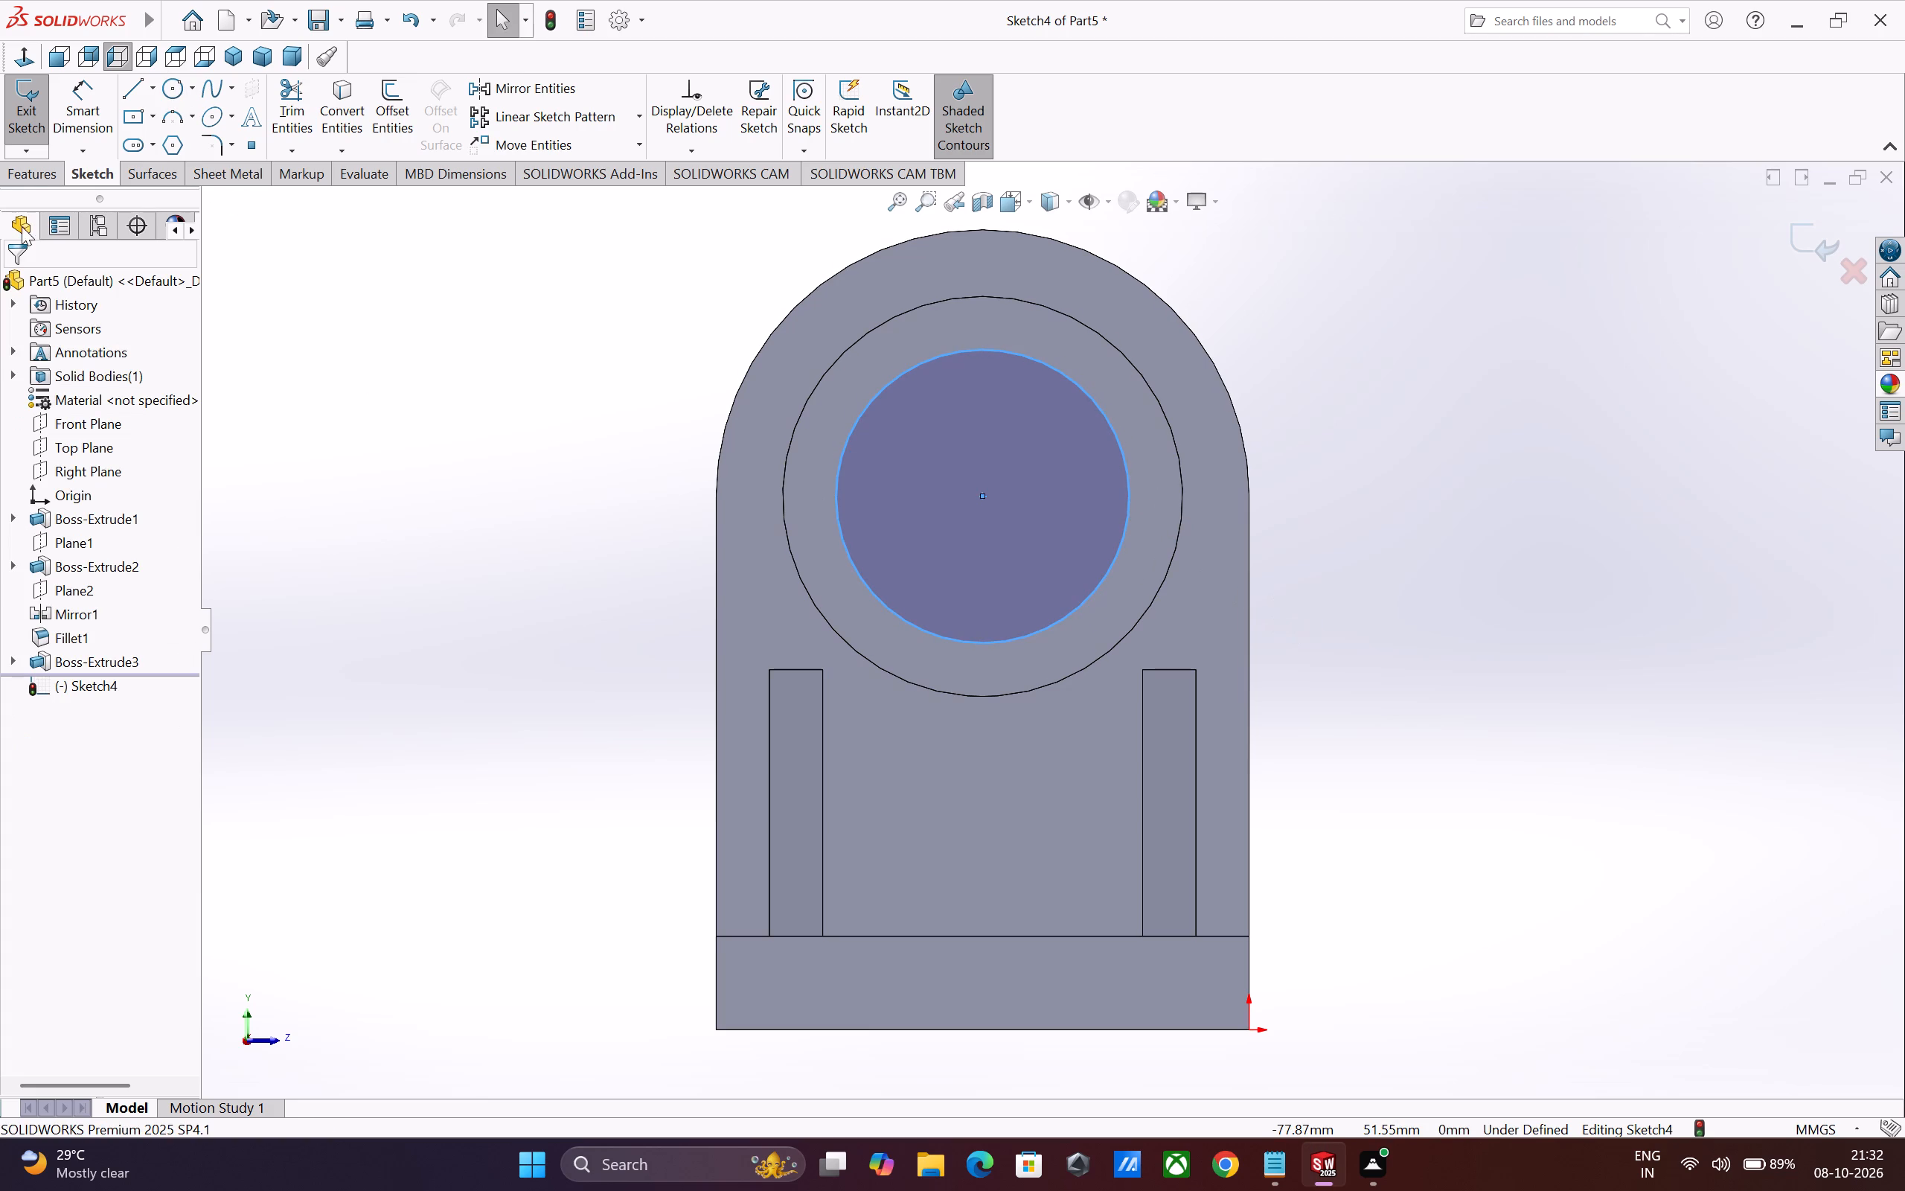
Cut-extrude the bore circle Through All so the hole passes through the upright.
{"action": "left_click", "coordinate": [31, 179]}
{"action": "left_click", "coordinate": [304, 126]}
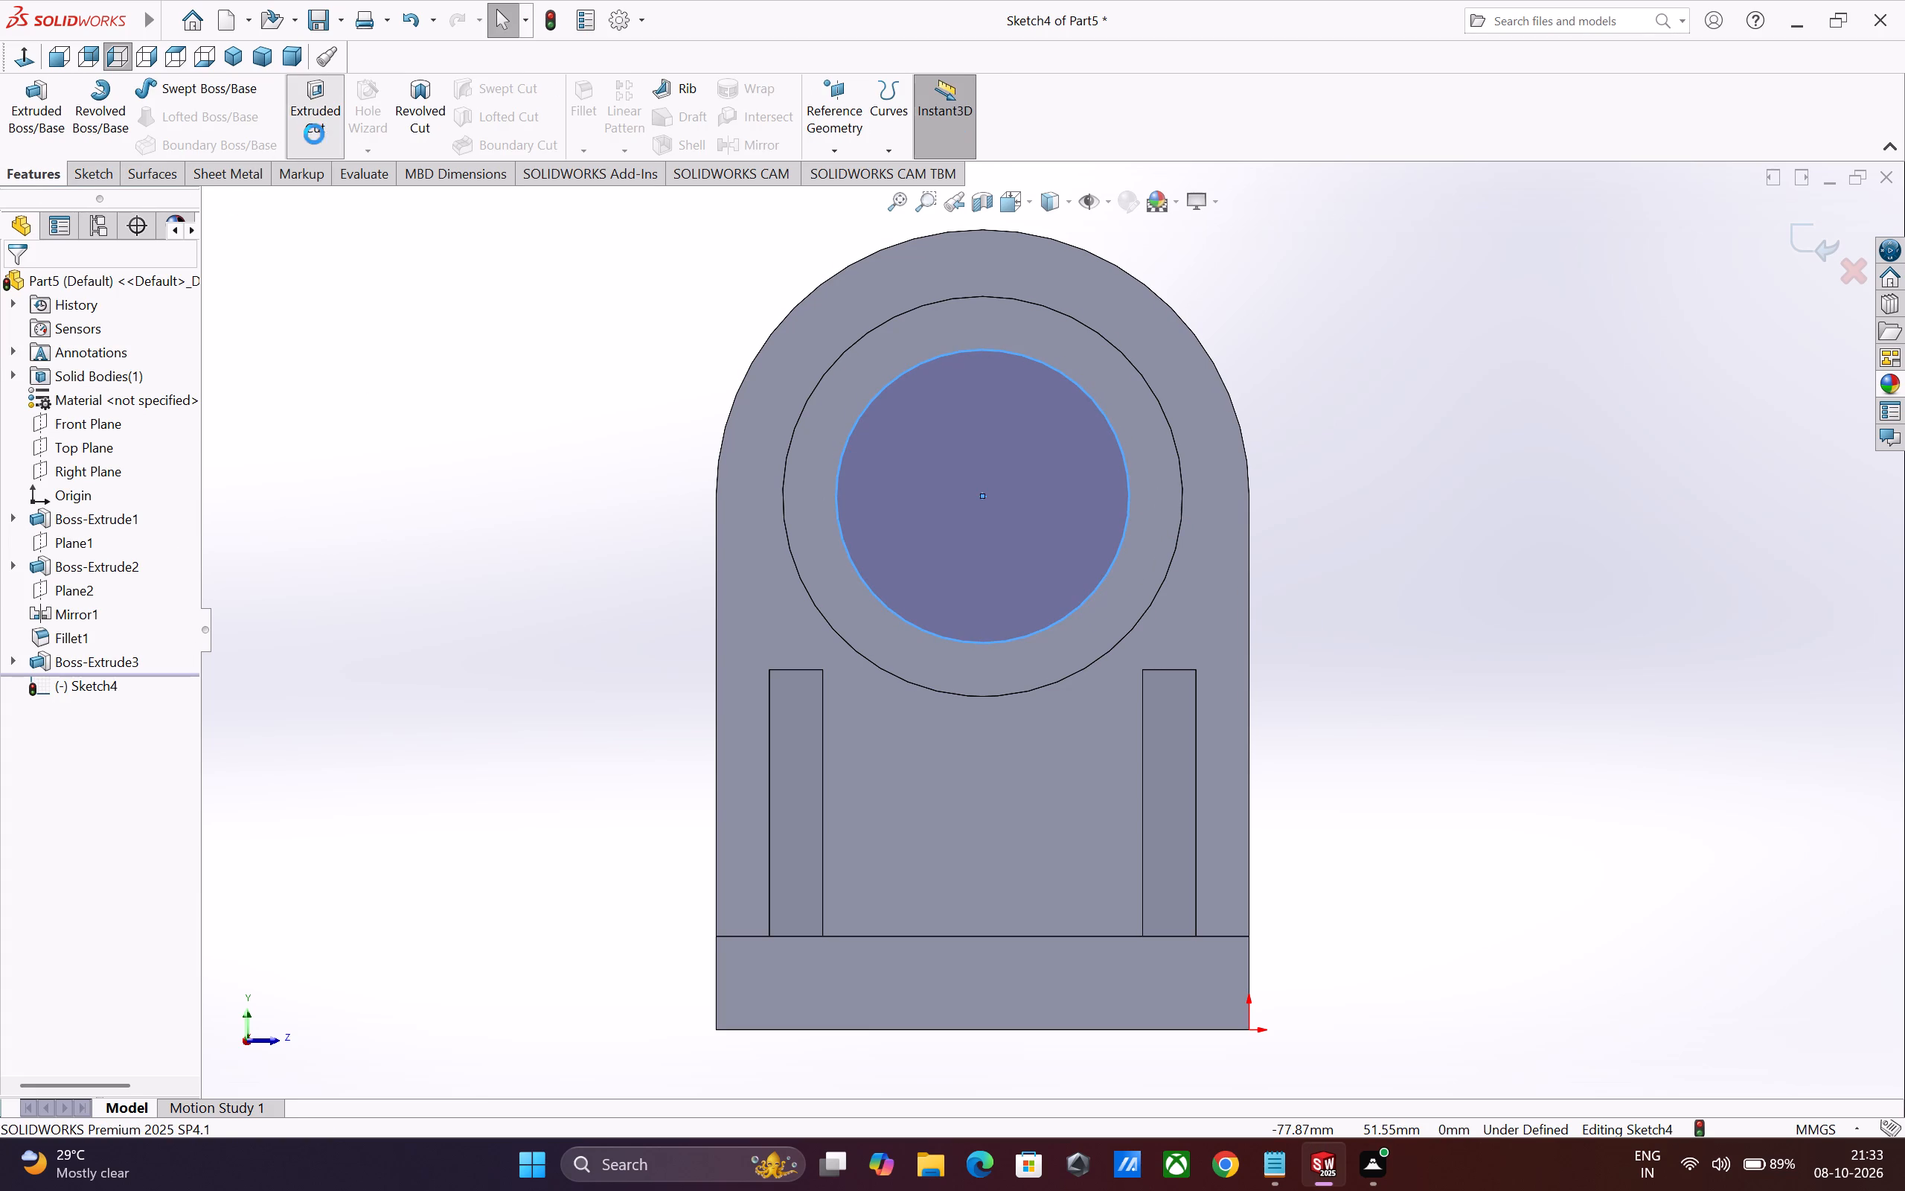
{"action": "middle_click_drag", "start_coordinate": [1430, 851], "coordinate": [1280, 785]}
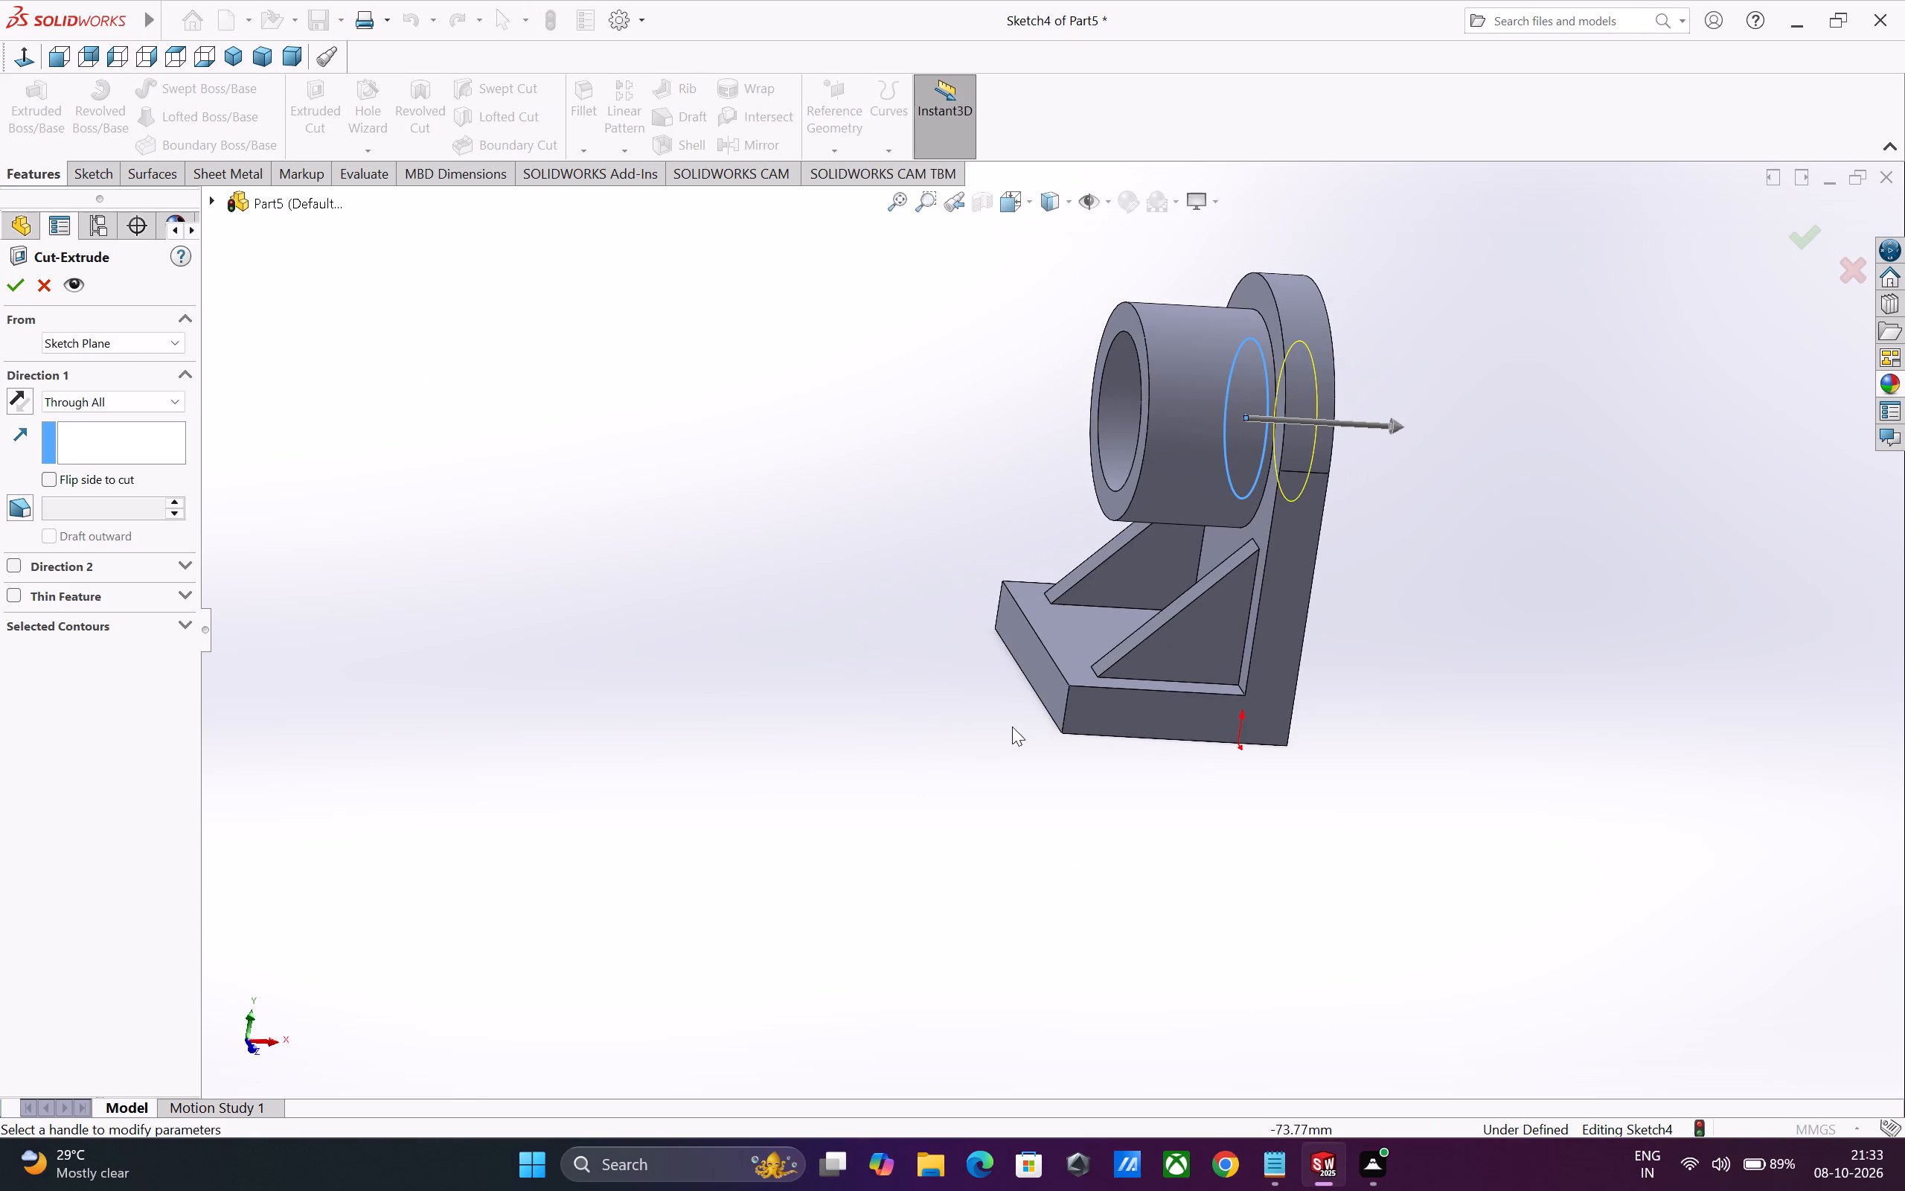
{"action": "left_click_drag", "start_coordinate": [8, 278], "coordinate": [15, 281]}
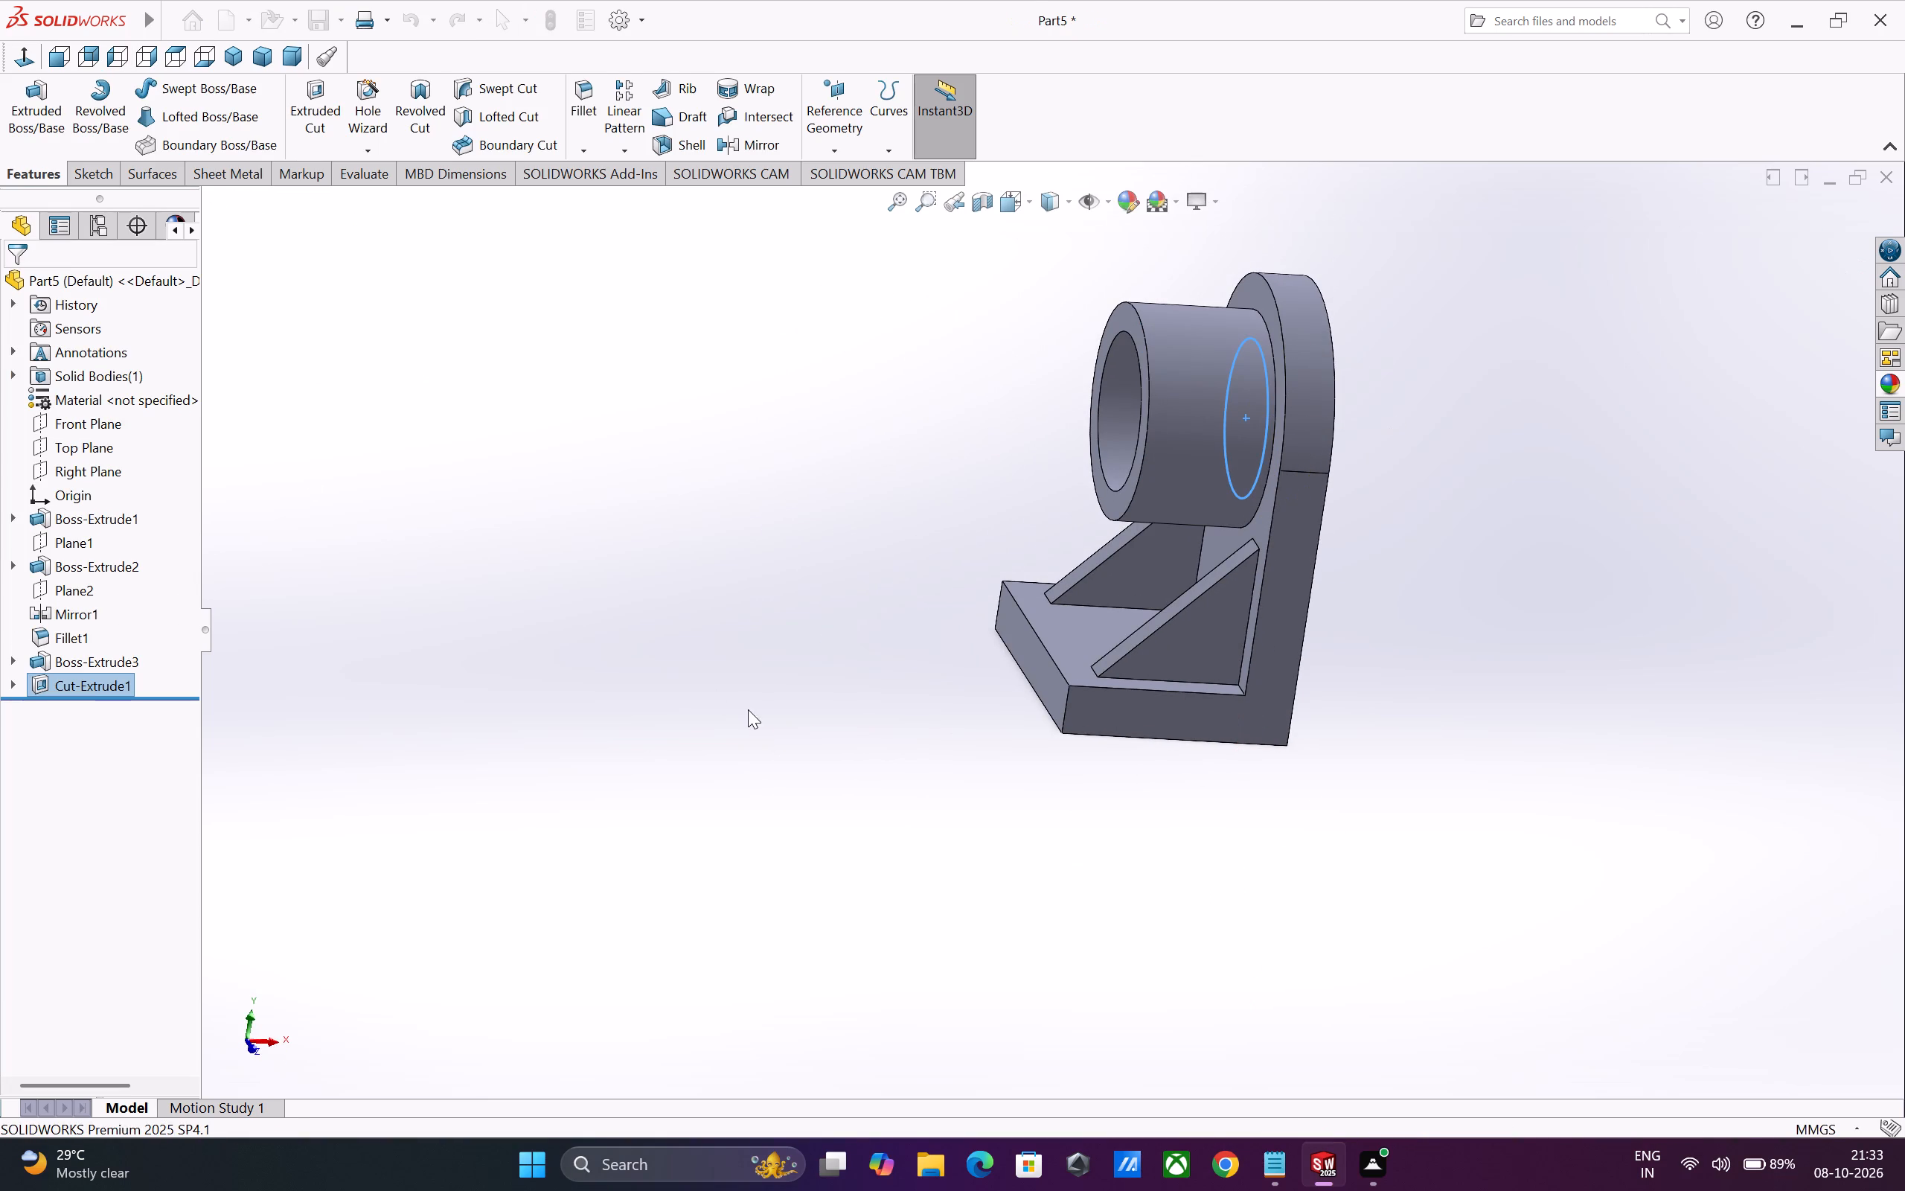
{"action": "left_click", "coordinate": [749, 709]}
Examine the bracket's bored boss, ribs and base from several angles.
{"action": "middle_click_drag", "start_coordinate": [990, 933], "coordinate": [1111, 957]}
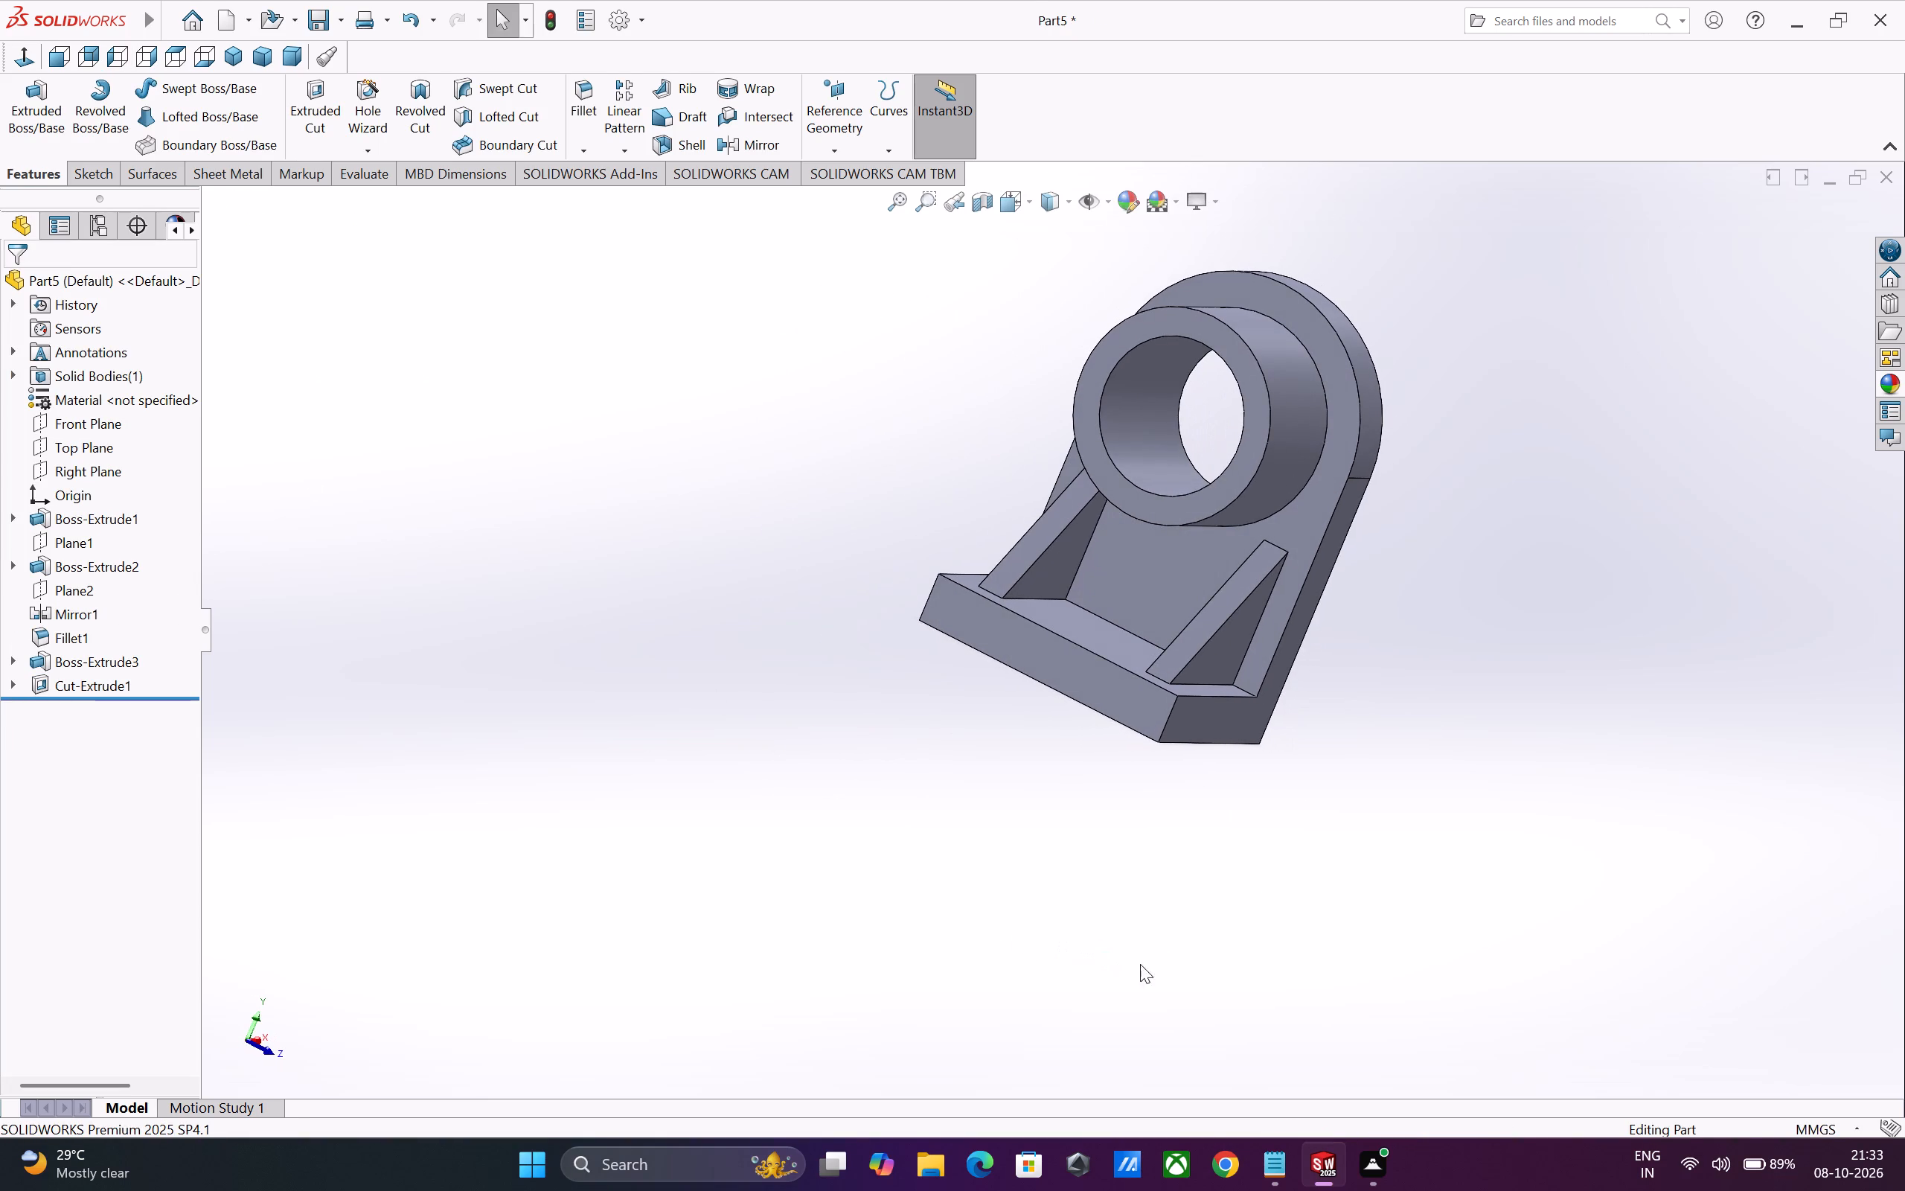
{"action": "middle_click_drag", "start_coordinate": [1097, 951], "coordinate": [1099, 938]}
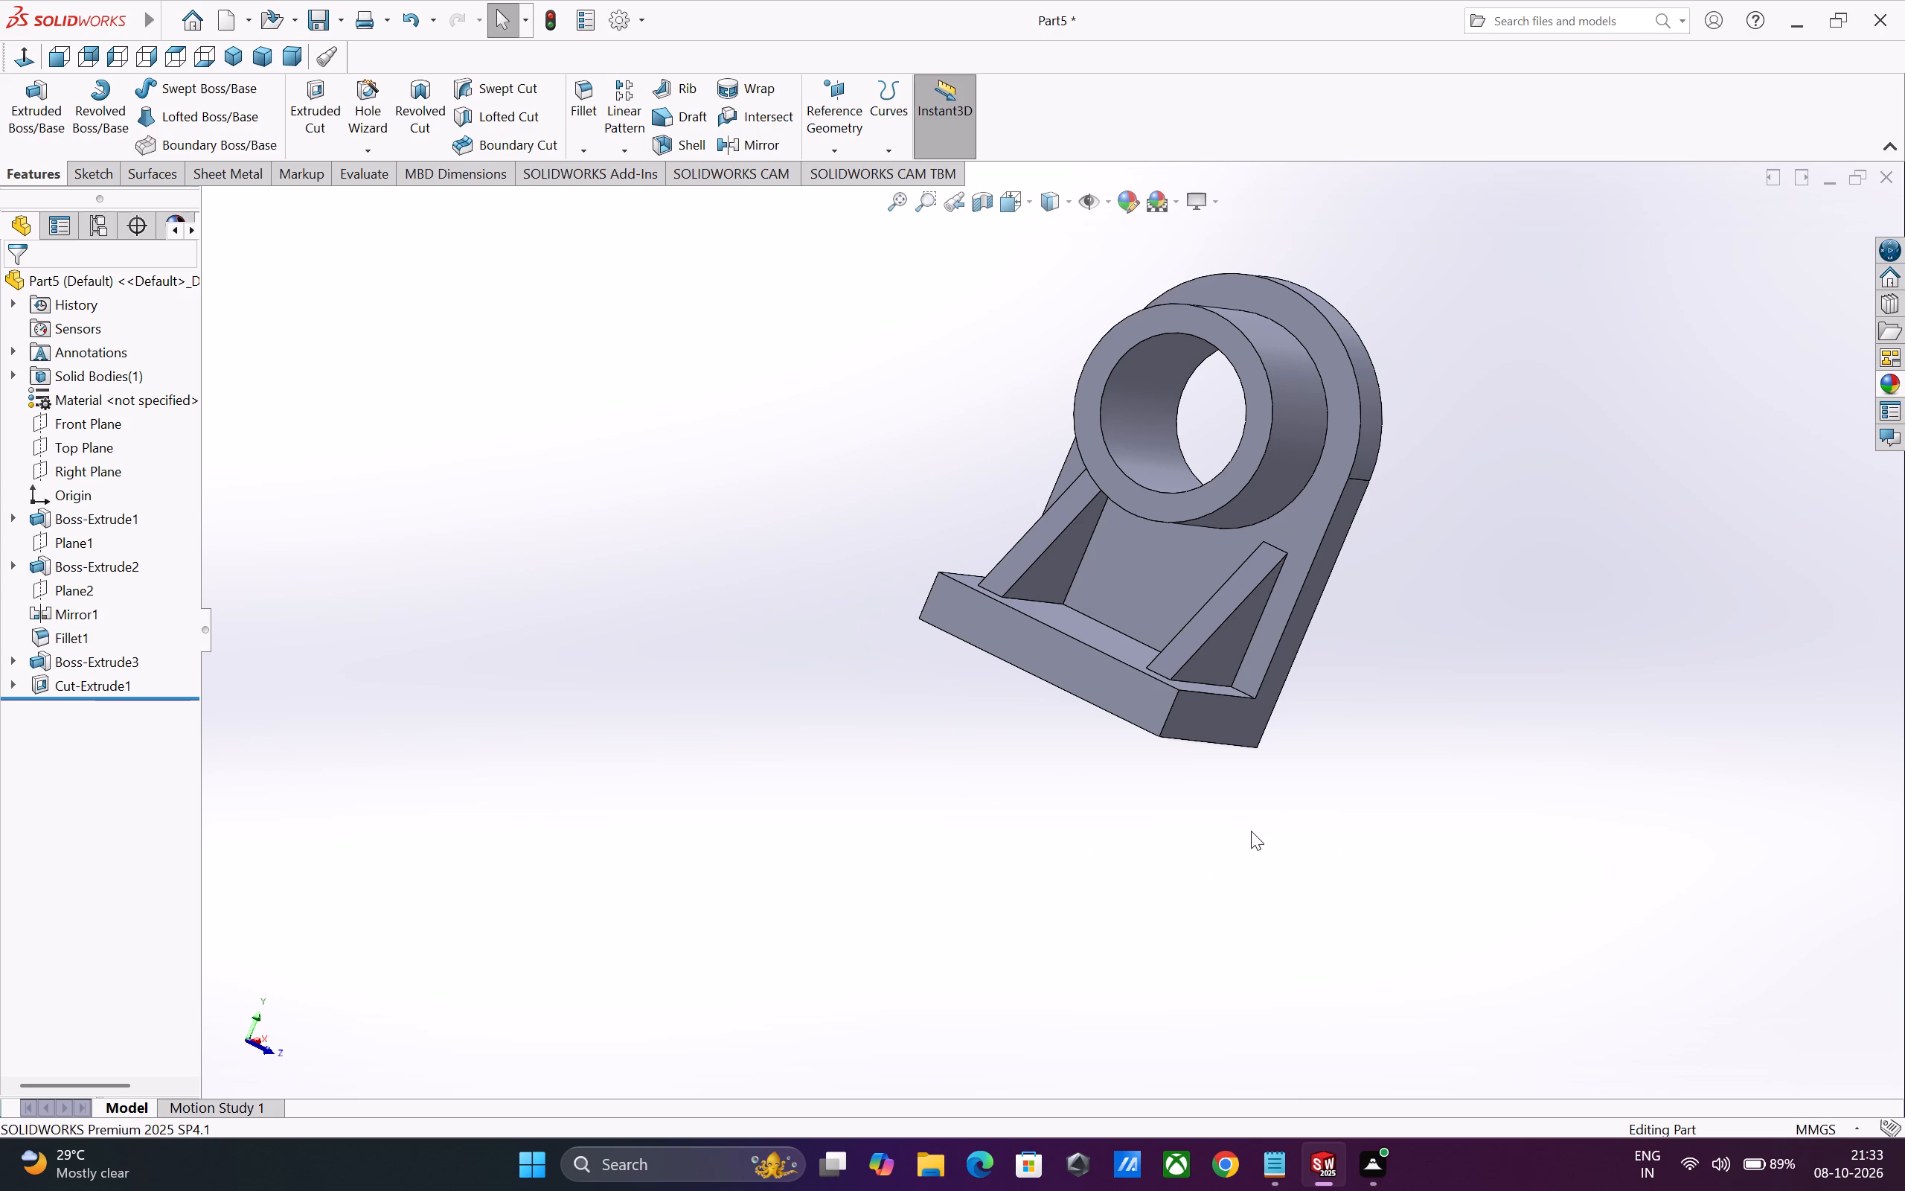
{"action": "scroll", "coordinate": [1251, 831], "scroll_direction": "up", "scroll_amount": 1}
{"action": "scroll", "coordinate": [1223, 686], "scroll_direction": "down", "scroll_amount": 1}
{"action": "scroll", "coordinate": [1348, 773], "scroll_direction": "down", "scroll_amount": 1}
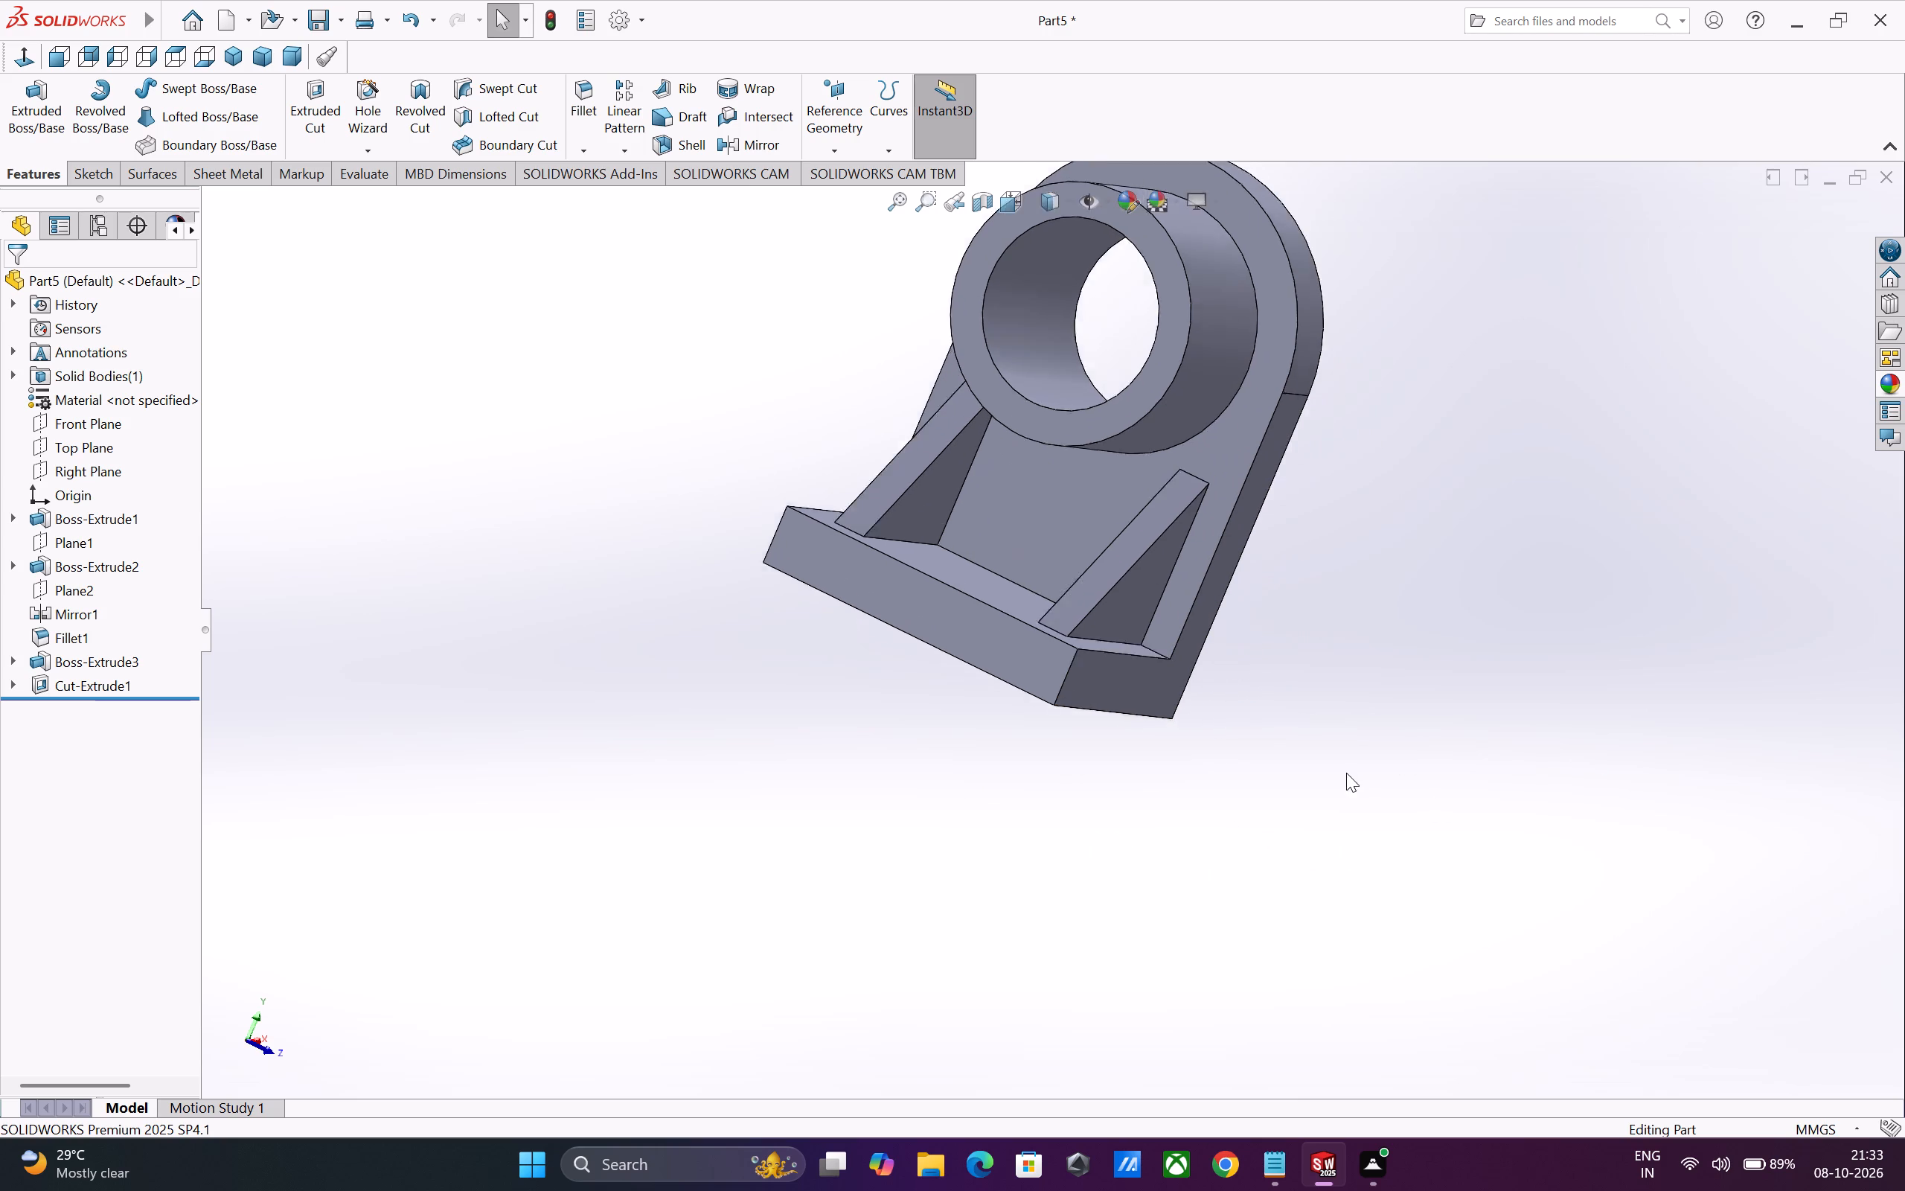
{"action": "scroll", "coordinate": [1346, 773], "scroll_direction": "down", "scroll_amount": 1}
{"action": "scroll", "coordinate": [1350, 800], "scroll_direction": "up", "scroll_amount": 4}
{"action": "middle_click_drag", "start_coordinate": [1351, 748], "coordinate": [1309, 642]}
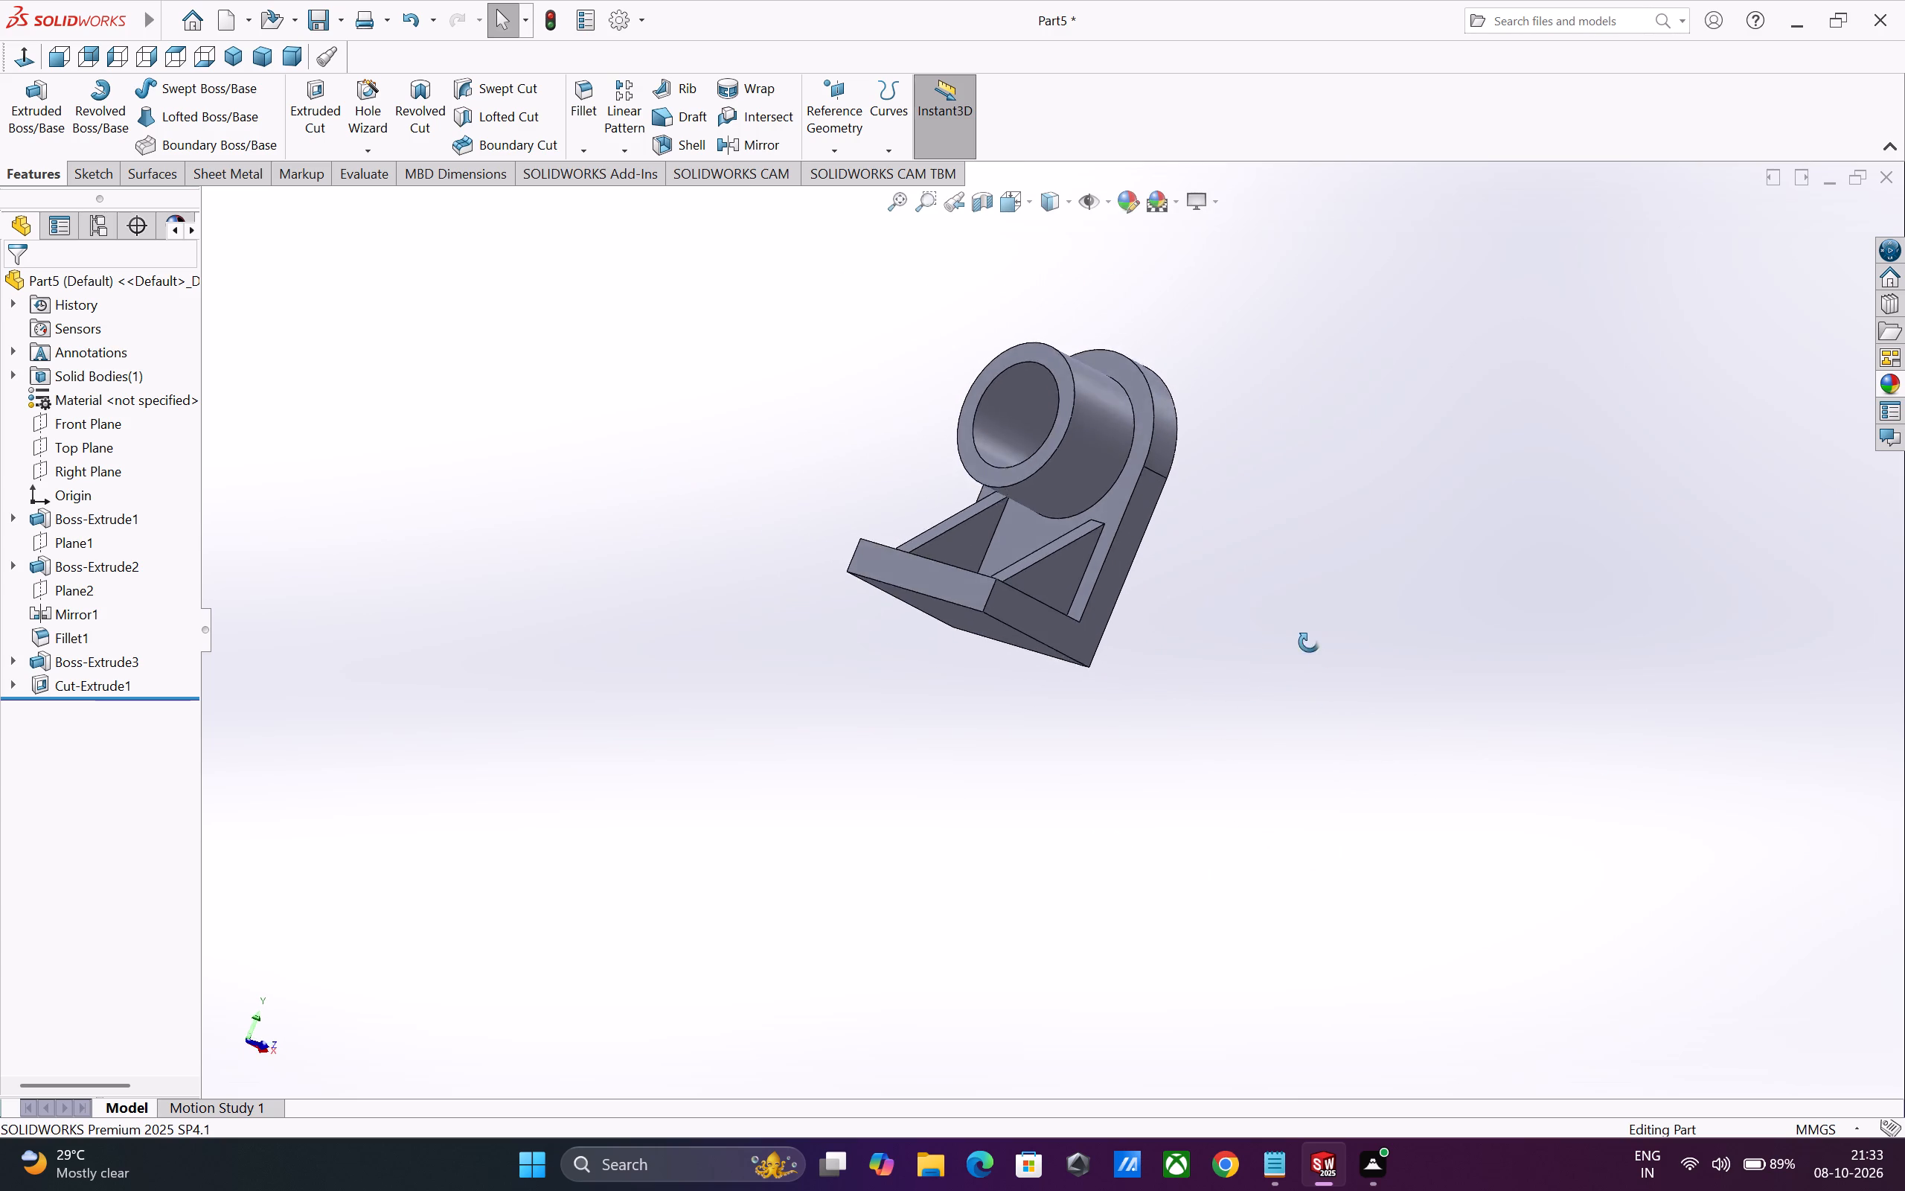
{"action": "middle_click_drag", "start_coordinate": [1309, 642], "coordinate": [1345, 674]}
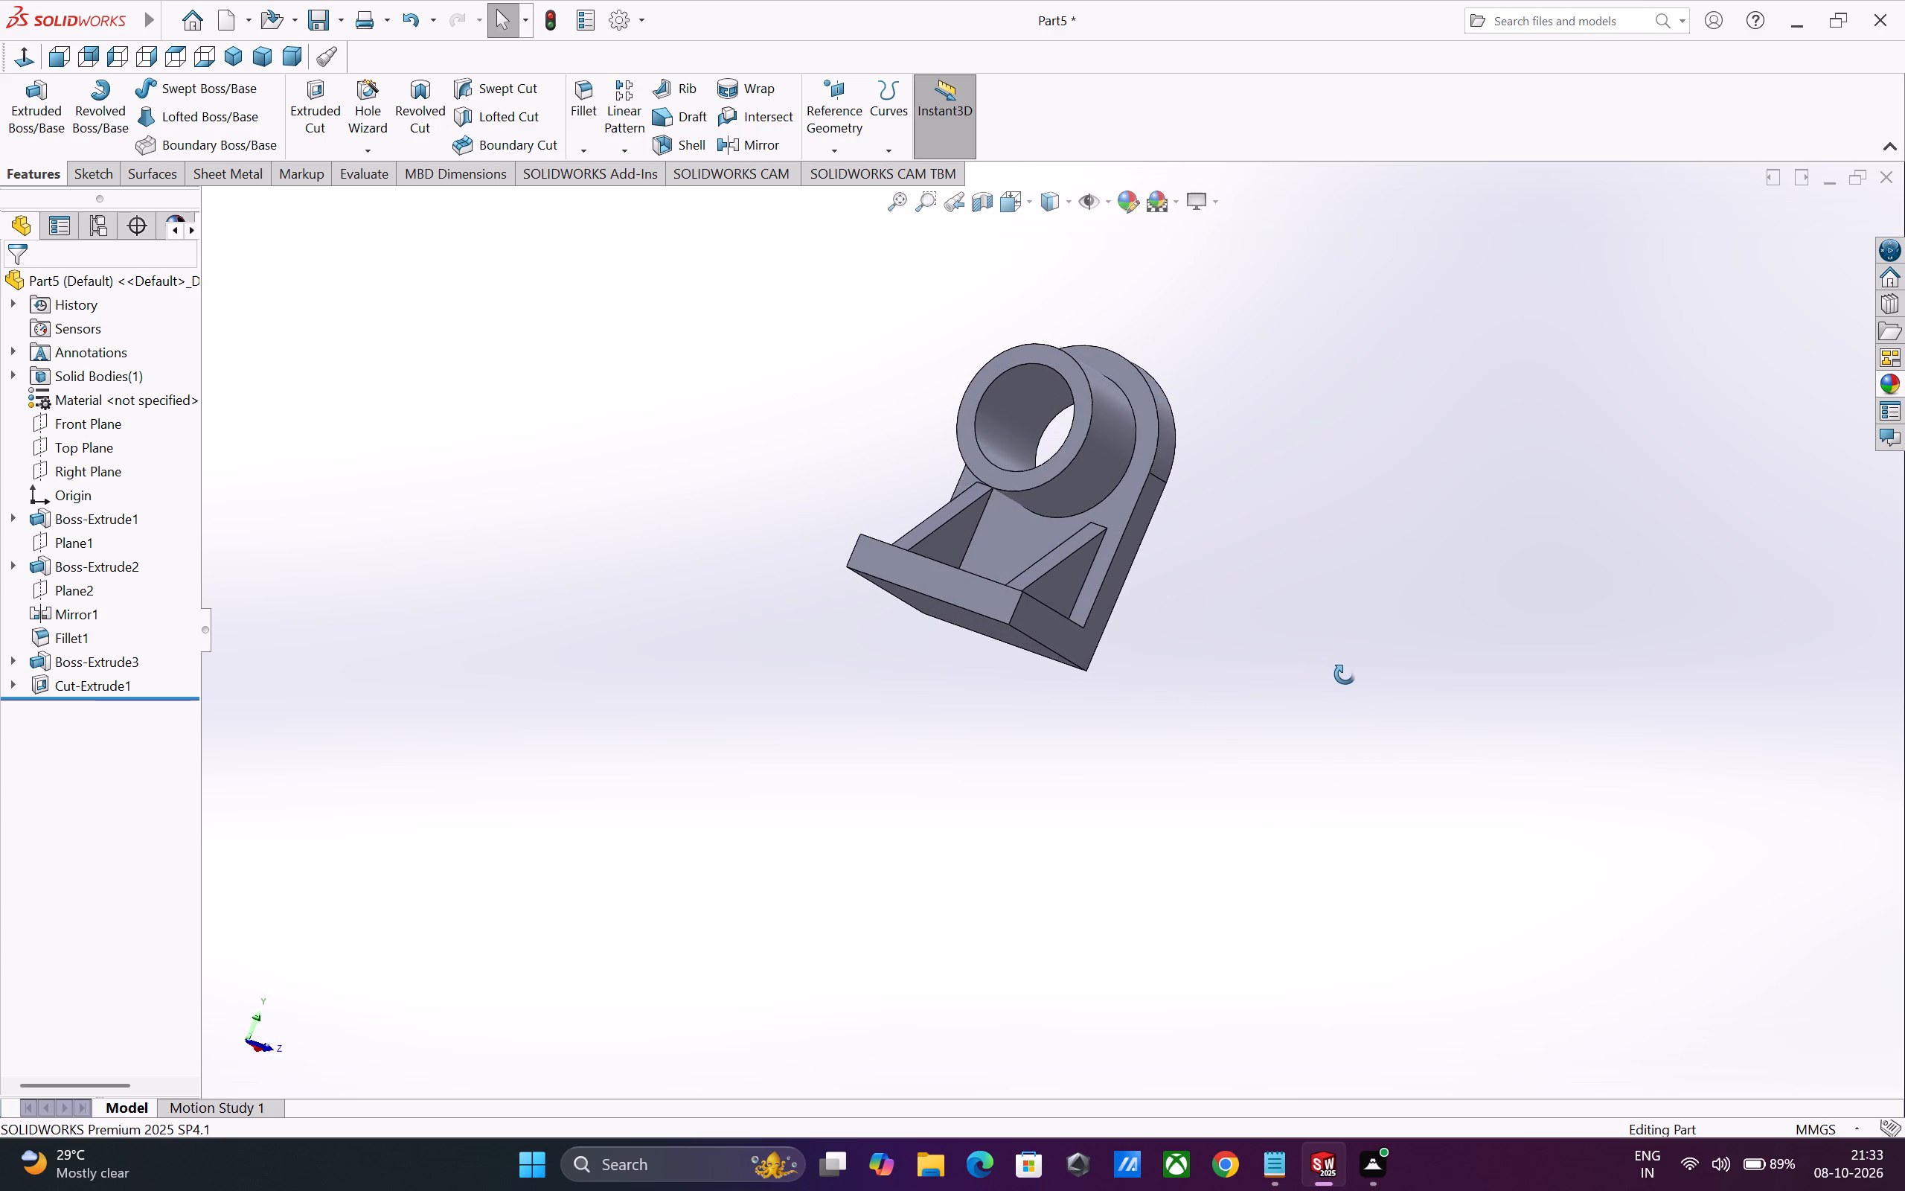
{"action": "middle_click_drag", "start_coordinate": [1345, 674], "coordinate": [1350, 677]}
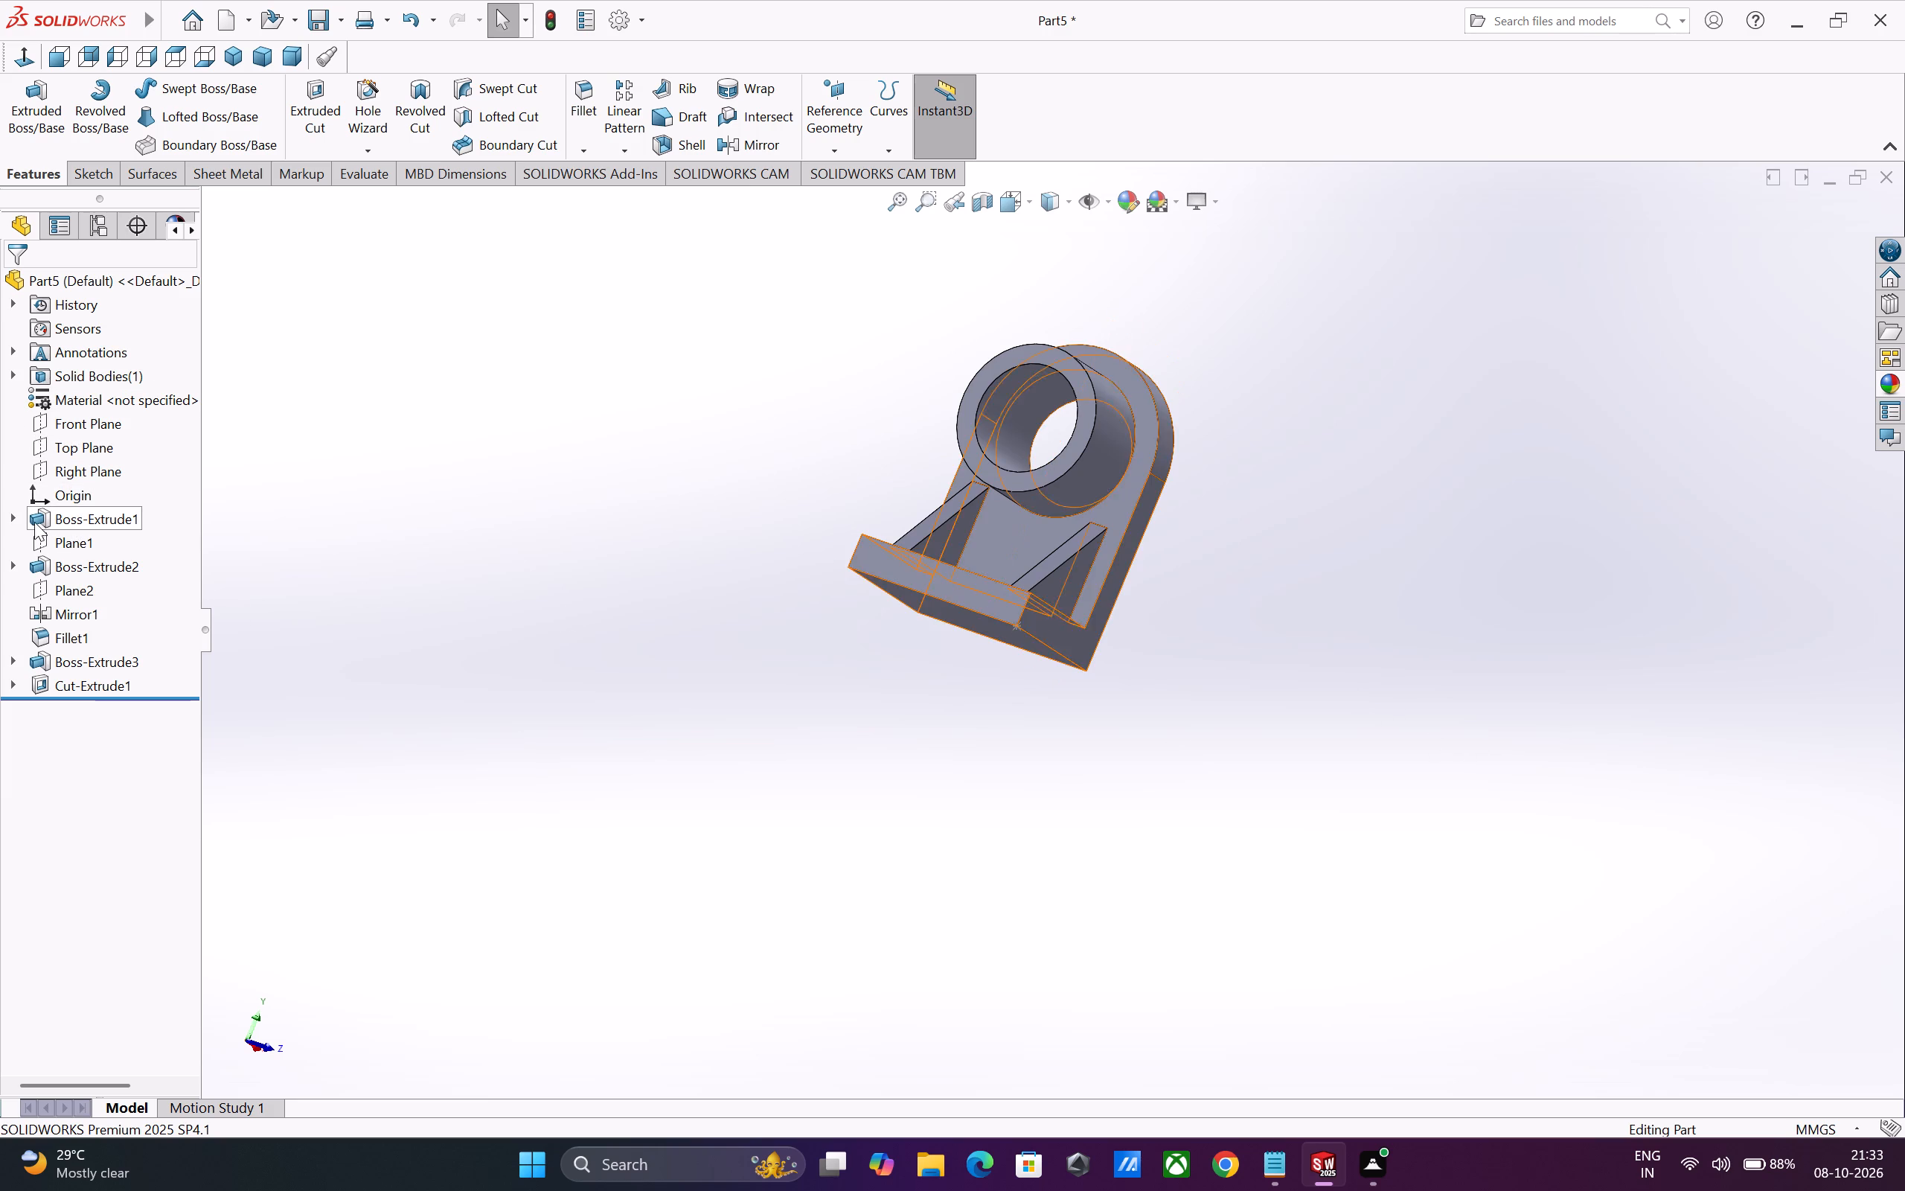
Open the base extrusion's L-profile sketch, review its dimensions and exit without editing.
{"action": "left_click", "coordinate": [13, 518]}
{"action": "left_click", "coordinate": [86, 546]}
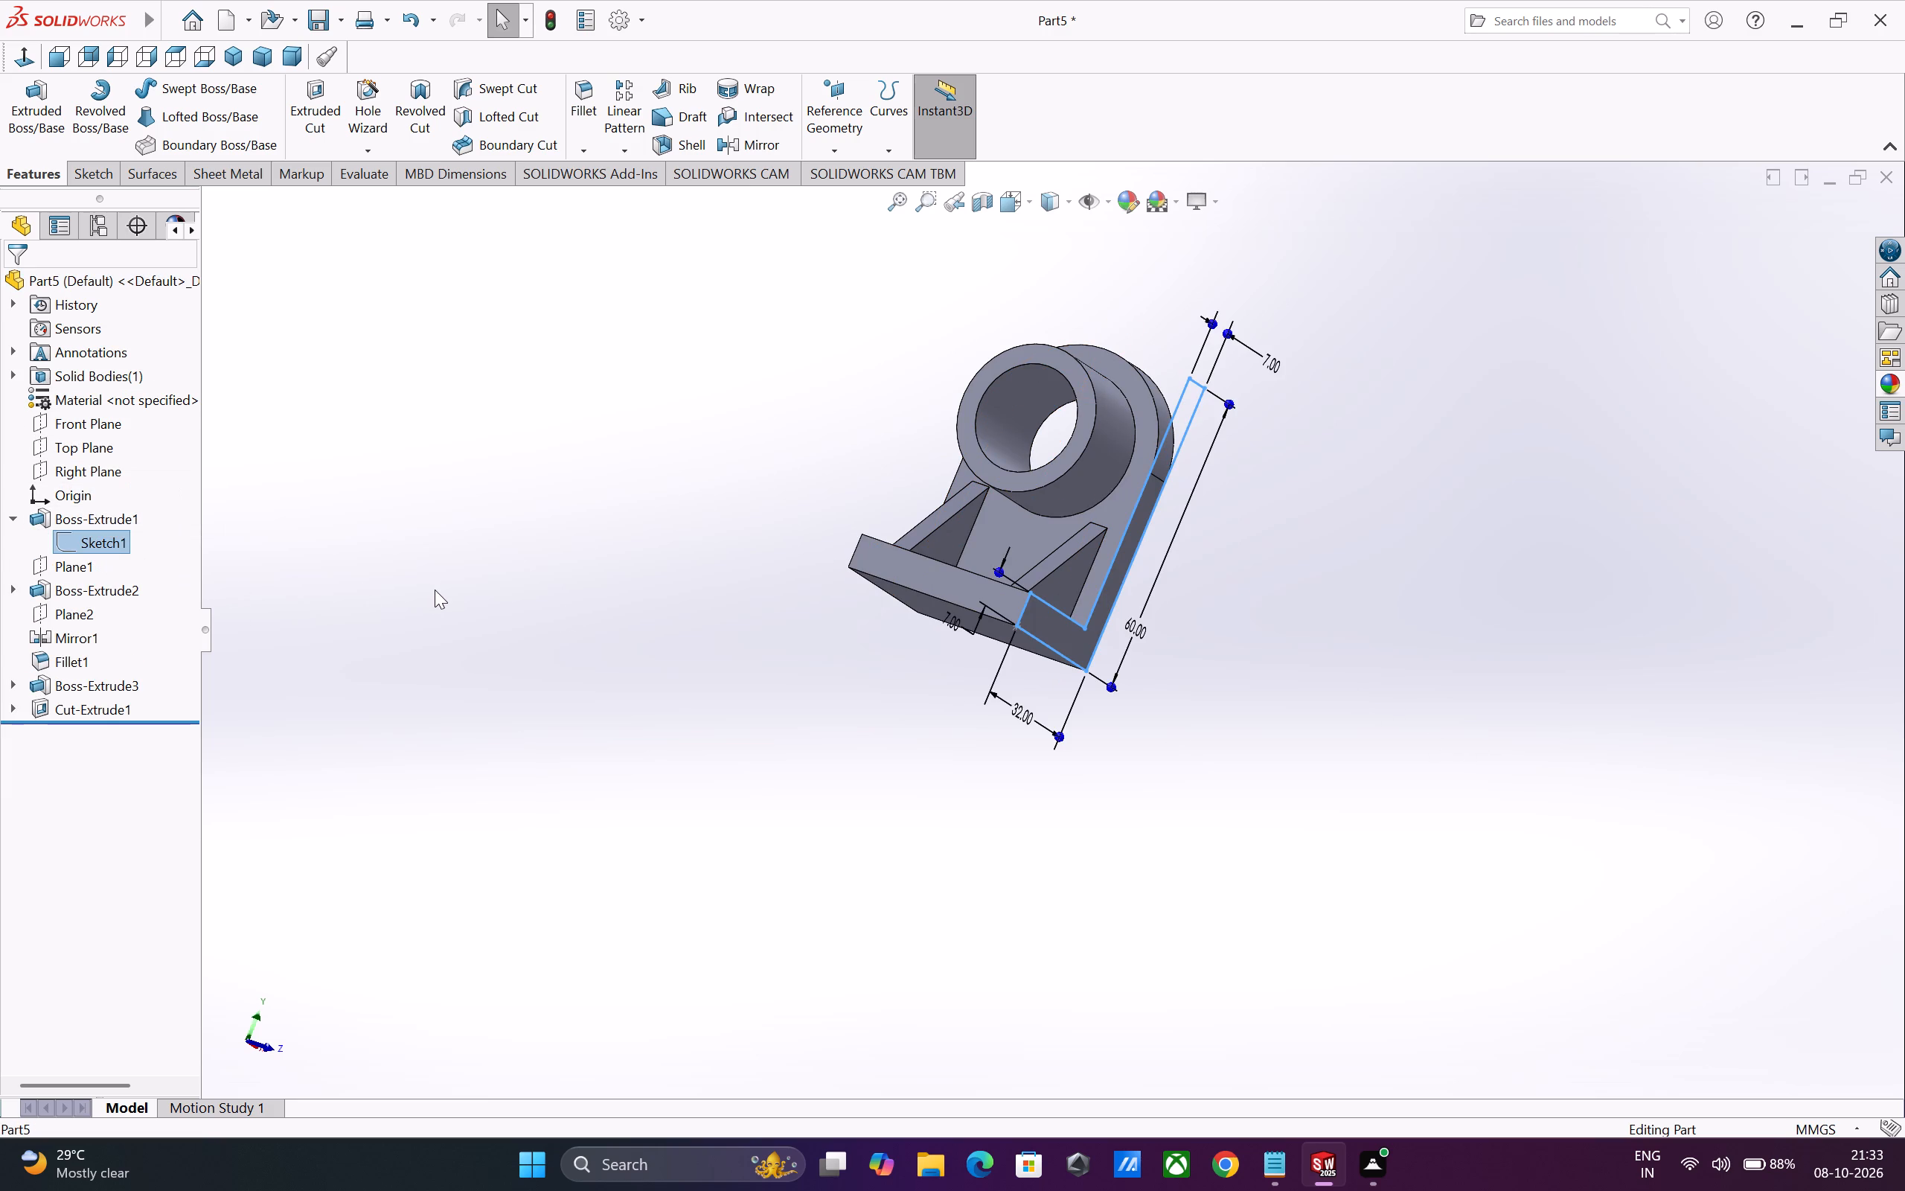
{"action": "left_click", "coordinate": [93, 543]}
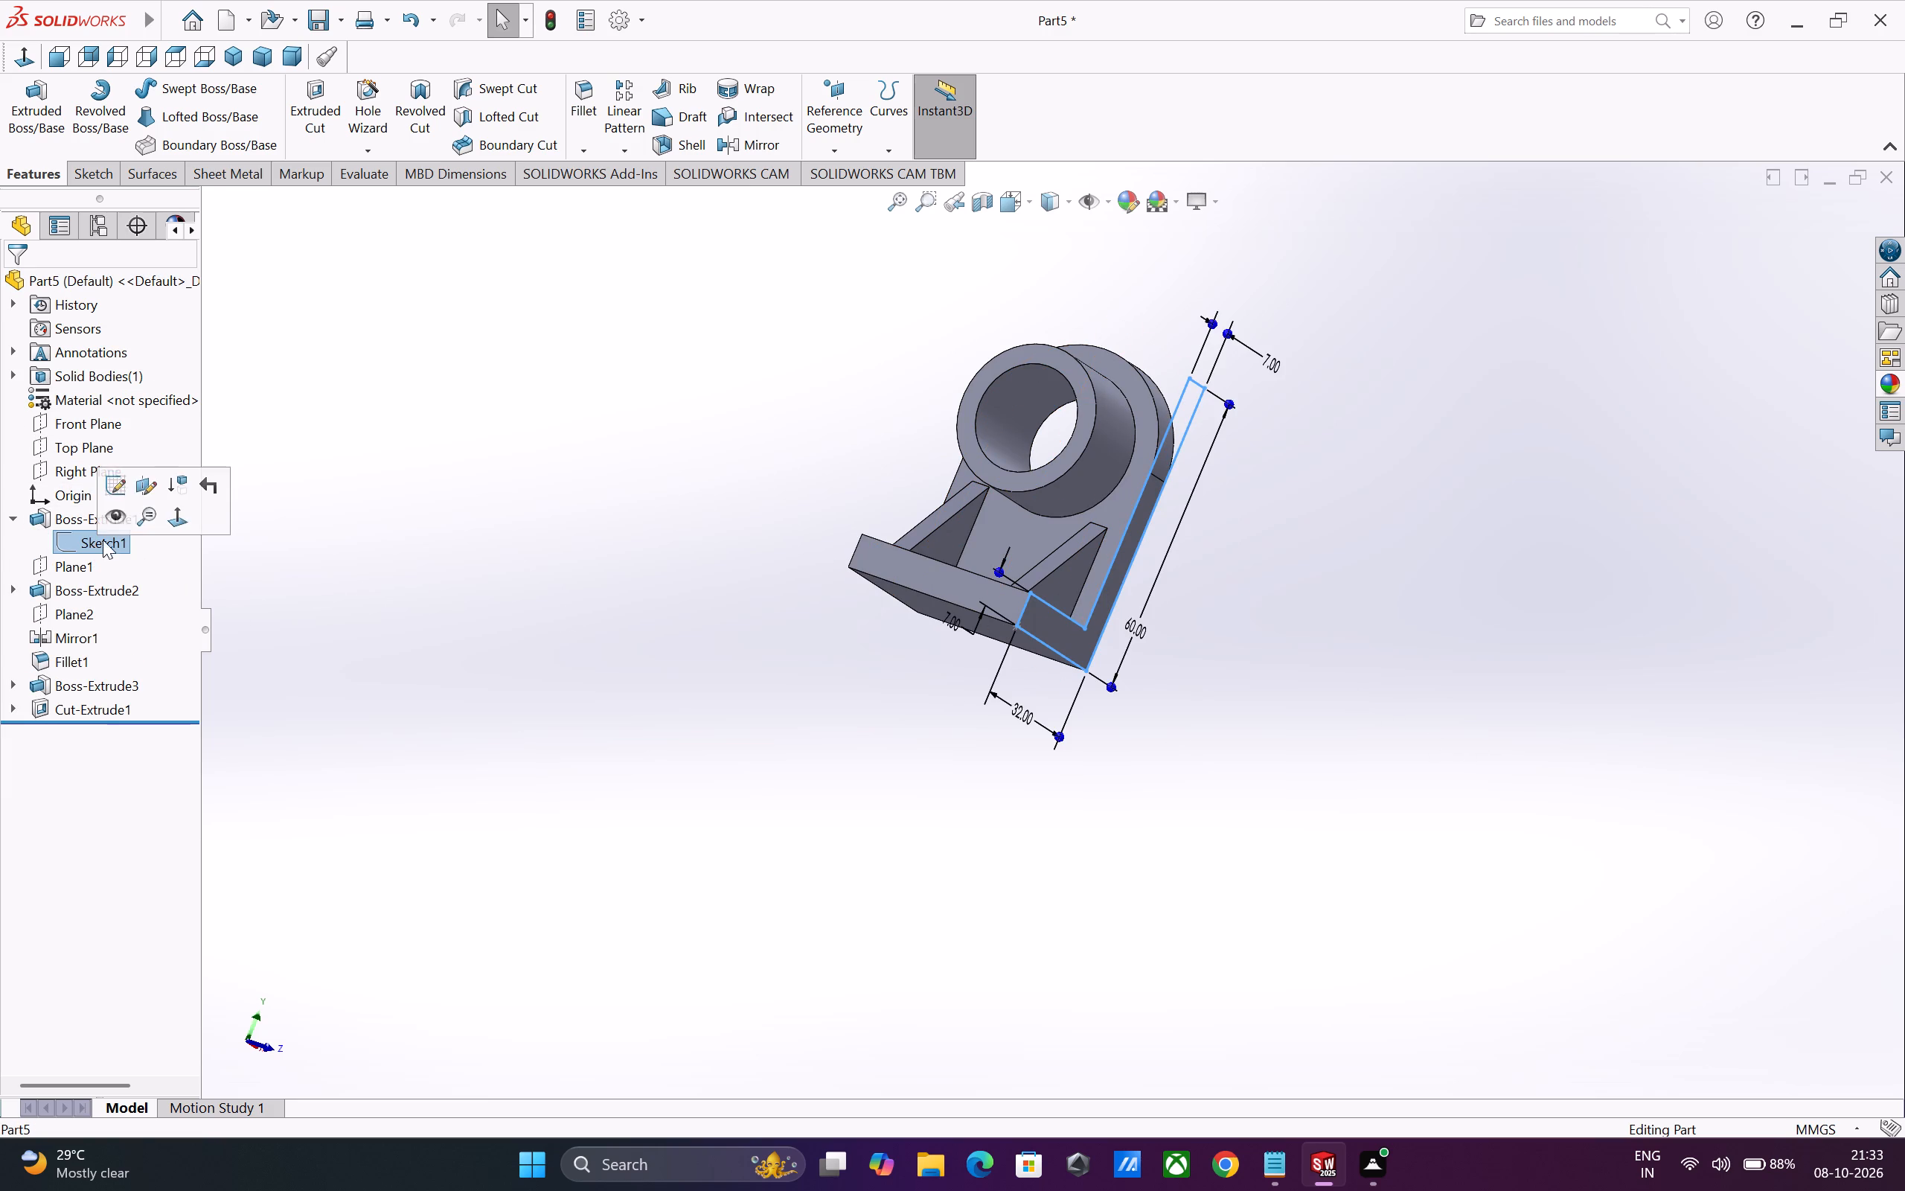
{"action": "left_click", "coordinate": [110, 485]}
{"action": "left_click", "coordinate": [478, 609]}
{"action": "left_click", "coordinate": [109, 544]}
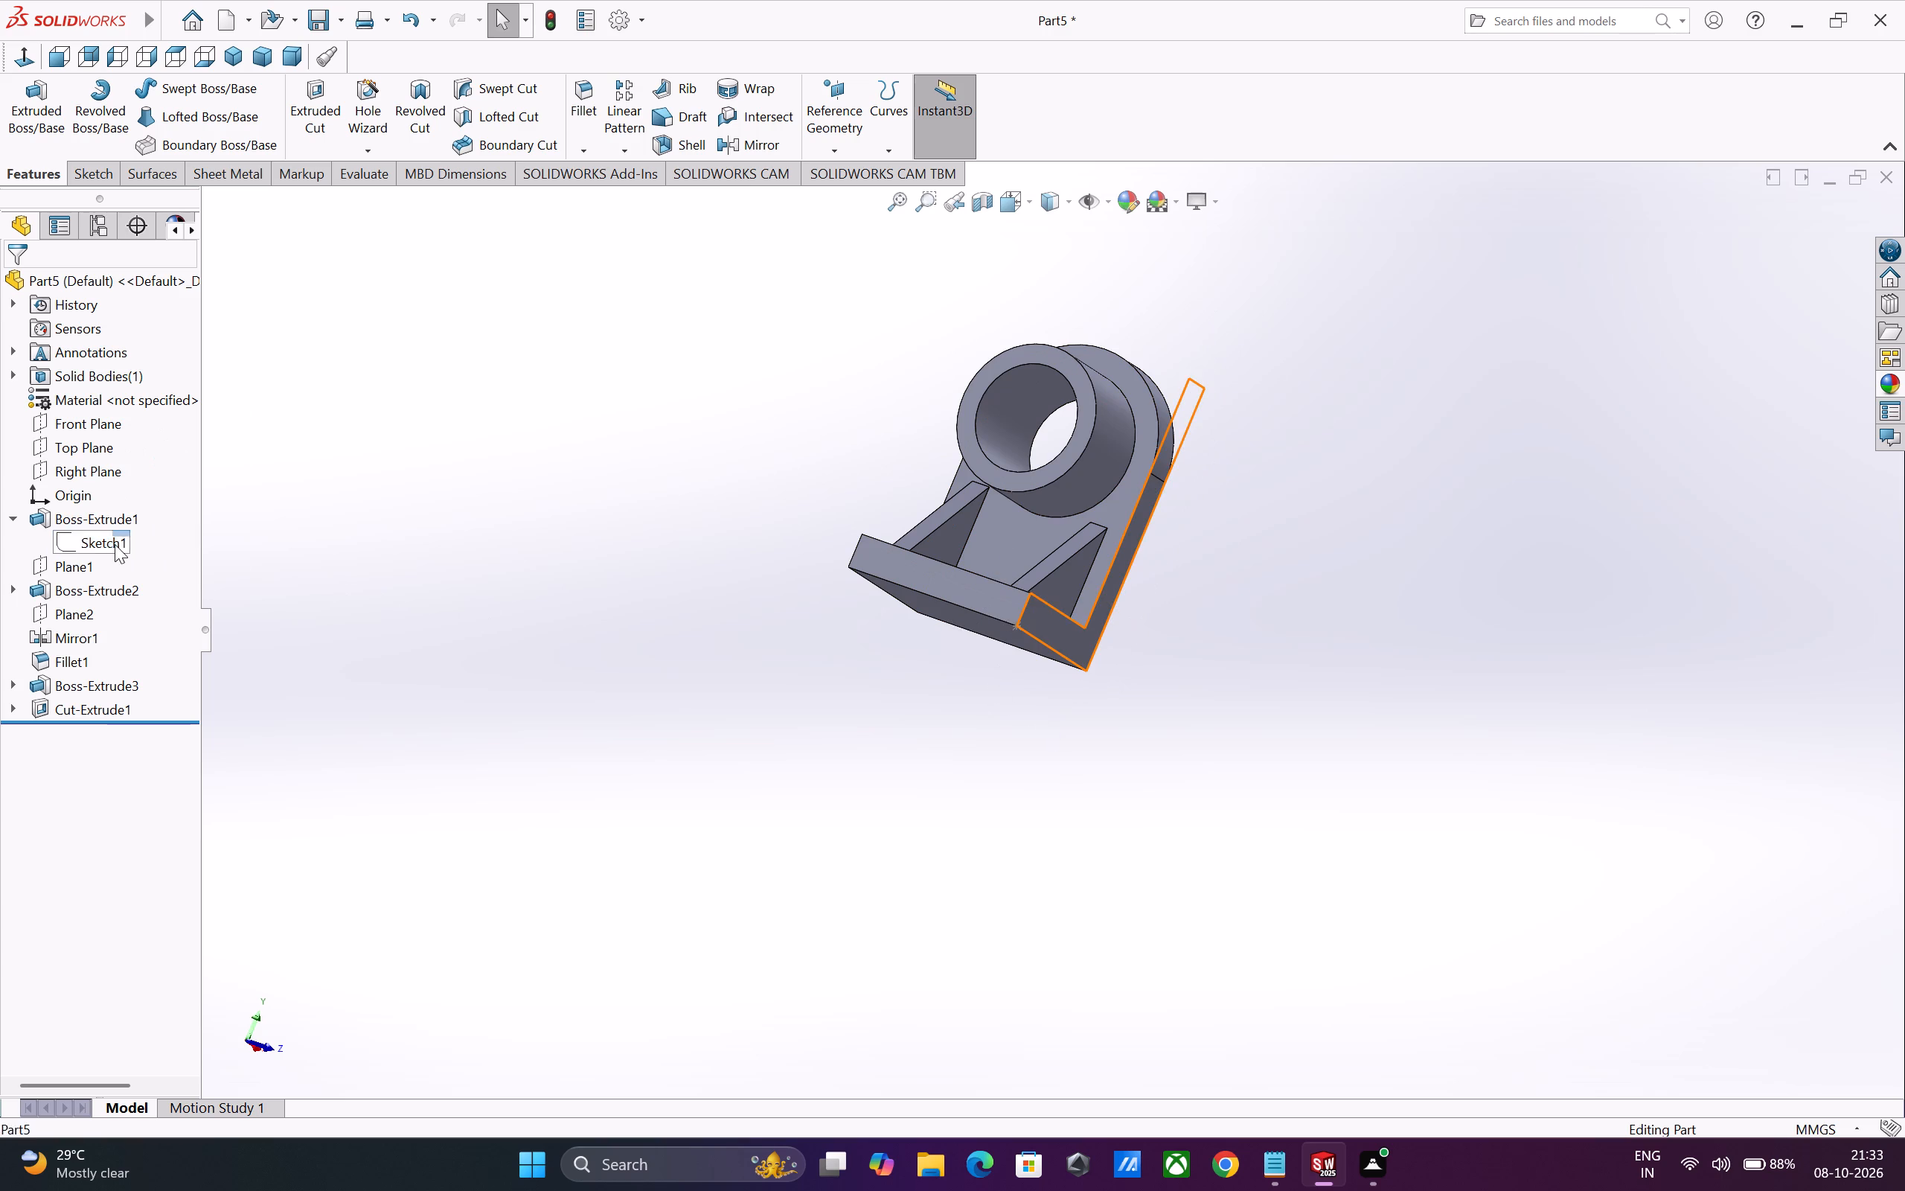
{"action": "left_click", "coordinate": [141, 492]}
{"action": "scroll", "coordinate": [821, 672], "scroll_direction": "up", "scroll_amount": 2}
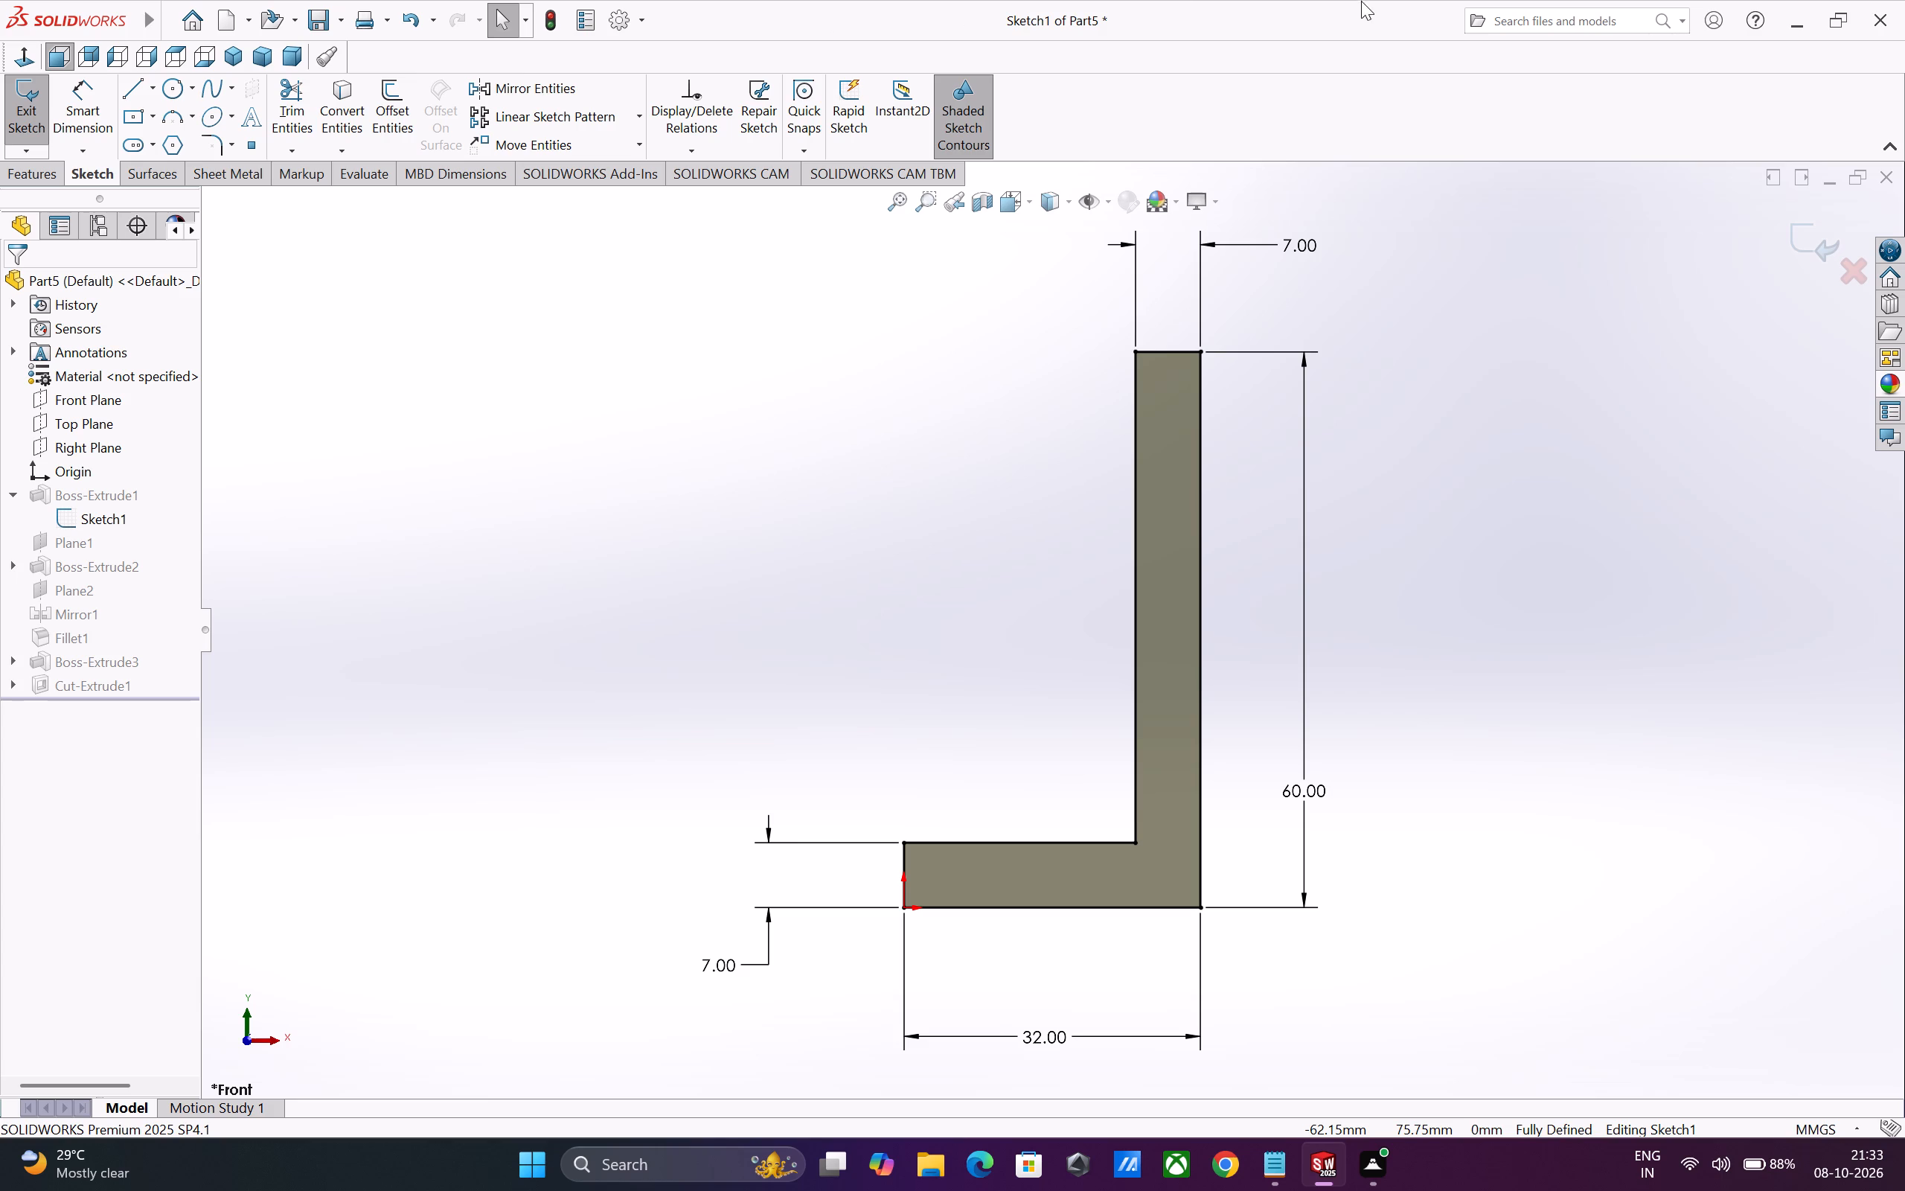
{"action": "left_click", "coordinate": [1816, 233]}
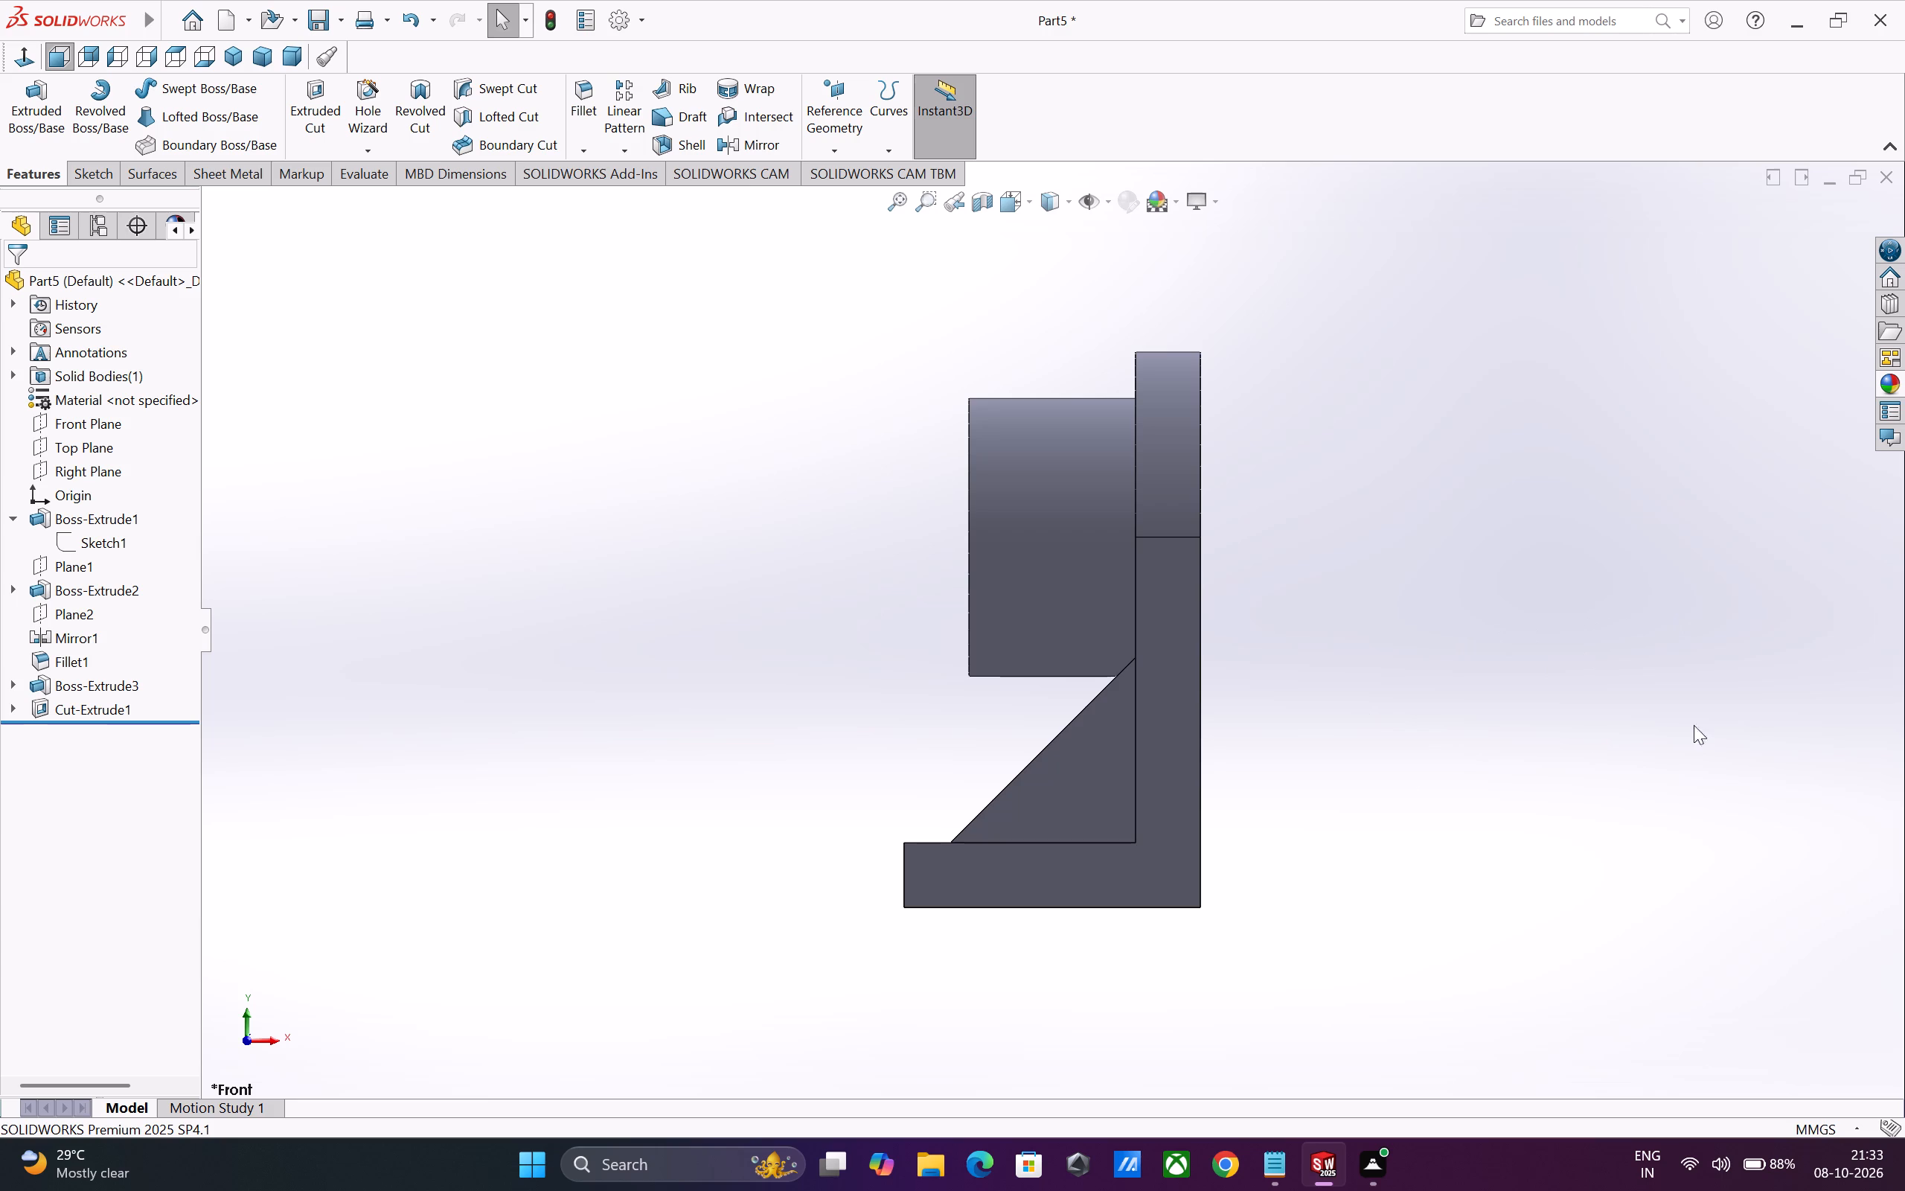
Apply a 1 mm constant-size fillet to the outer edge where the rib nearest the origin meets the base.
{"action": "middle_click_drag", "start_coordinate": [1404, 763], "coordinate": [1610, 759]}
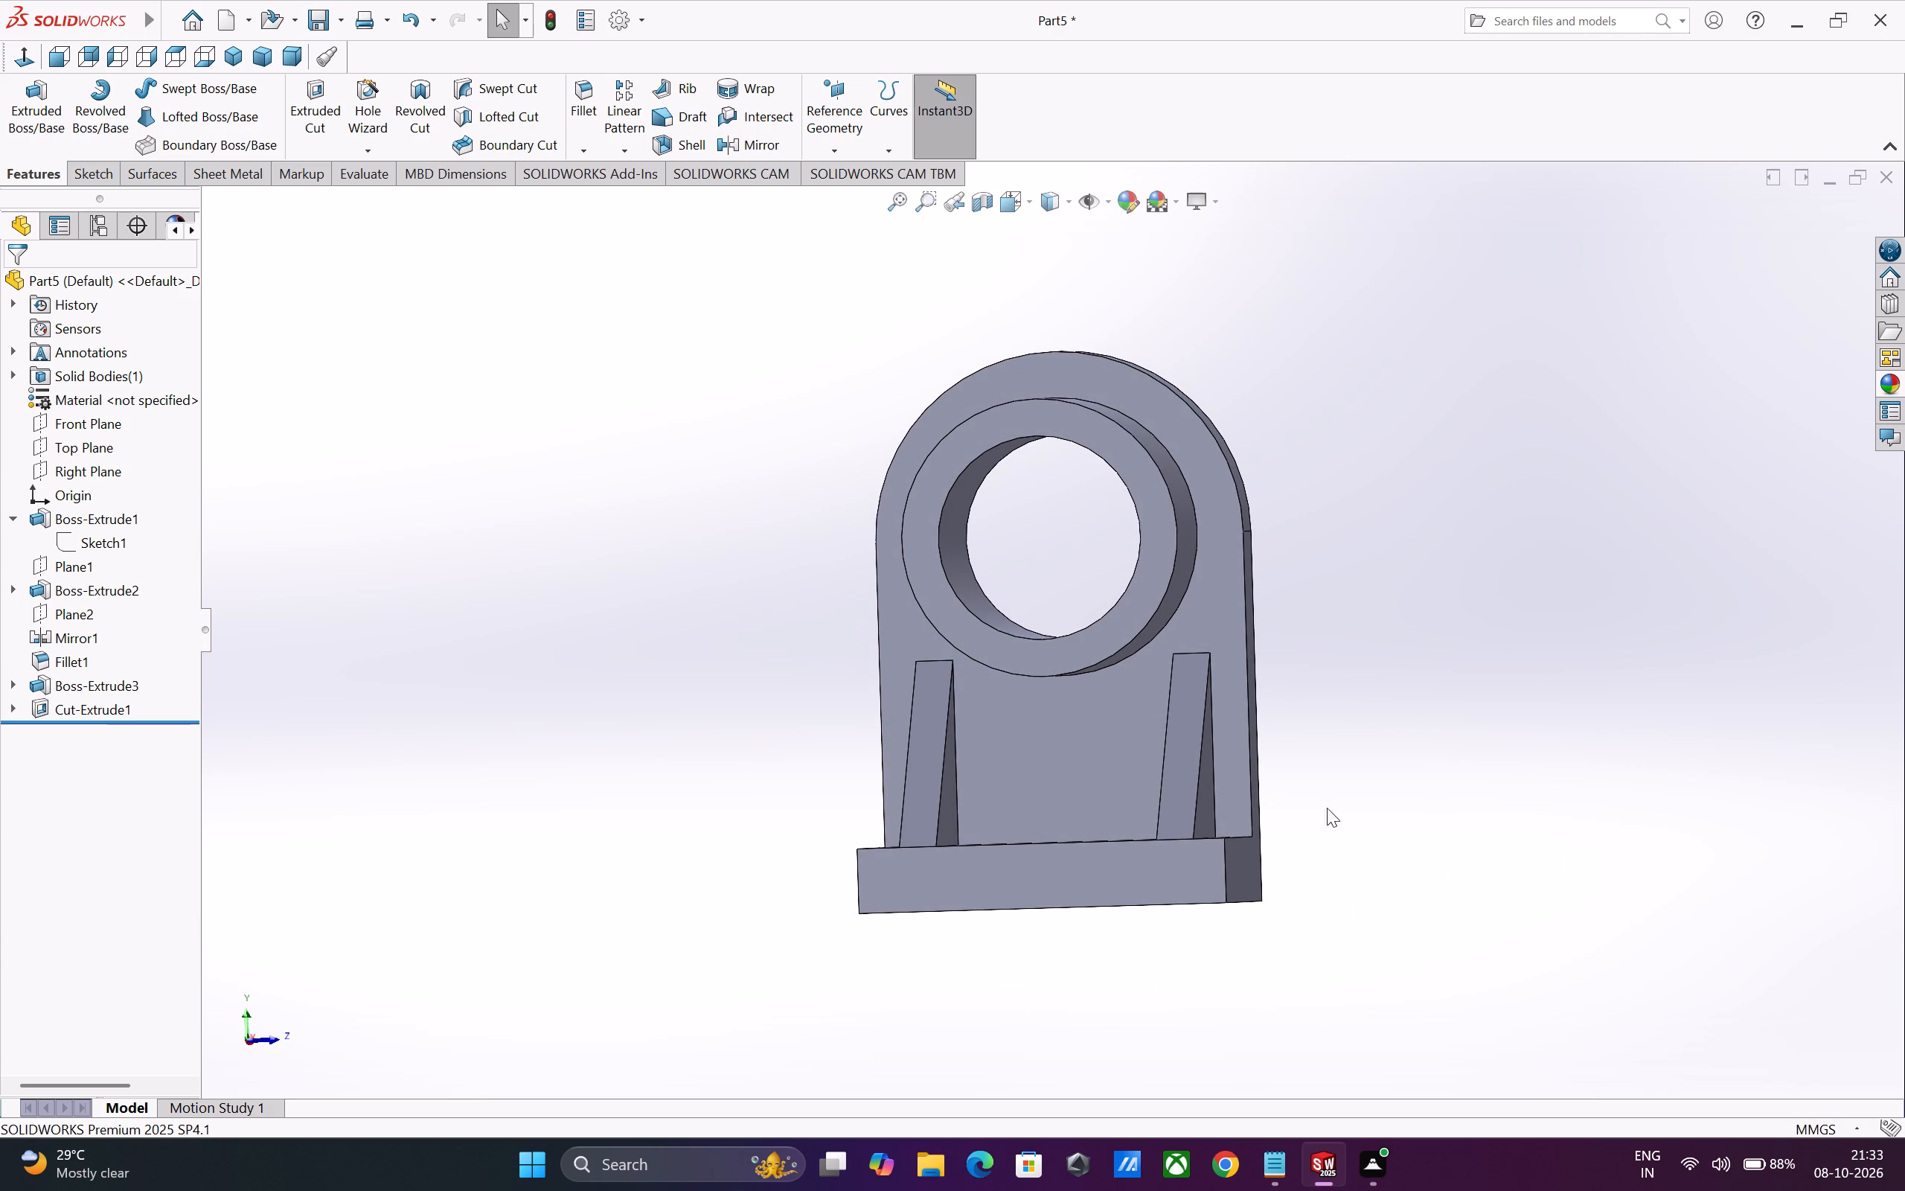
{"action": "left_click", "coordinate": [576, 110]}
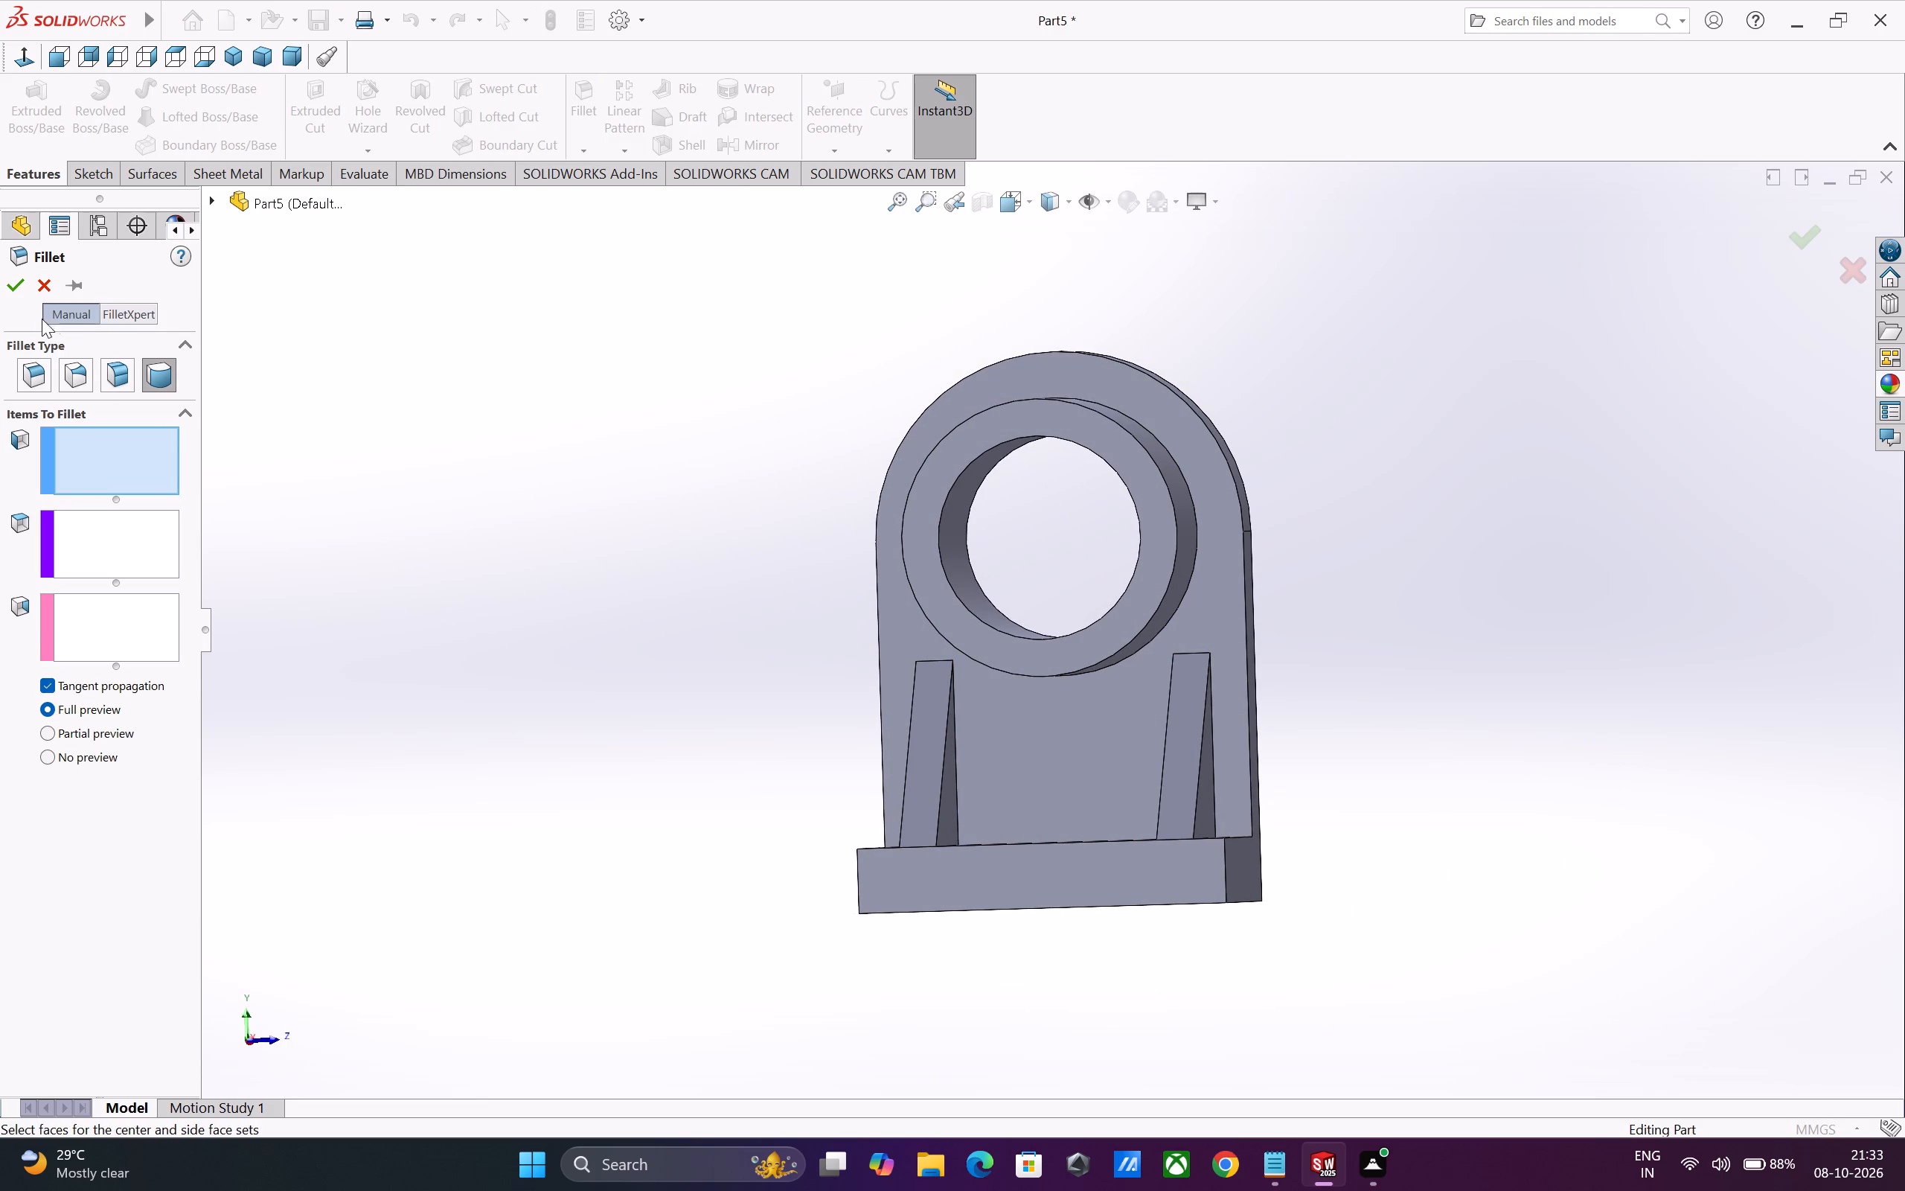
{"action": "left_click", "coordinate": [31, 374]}
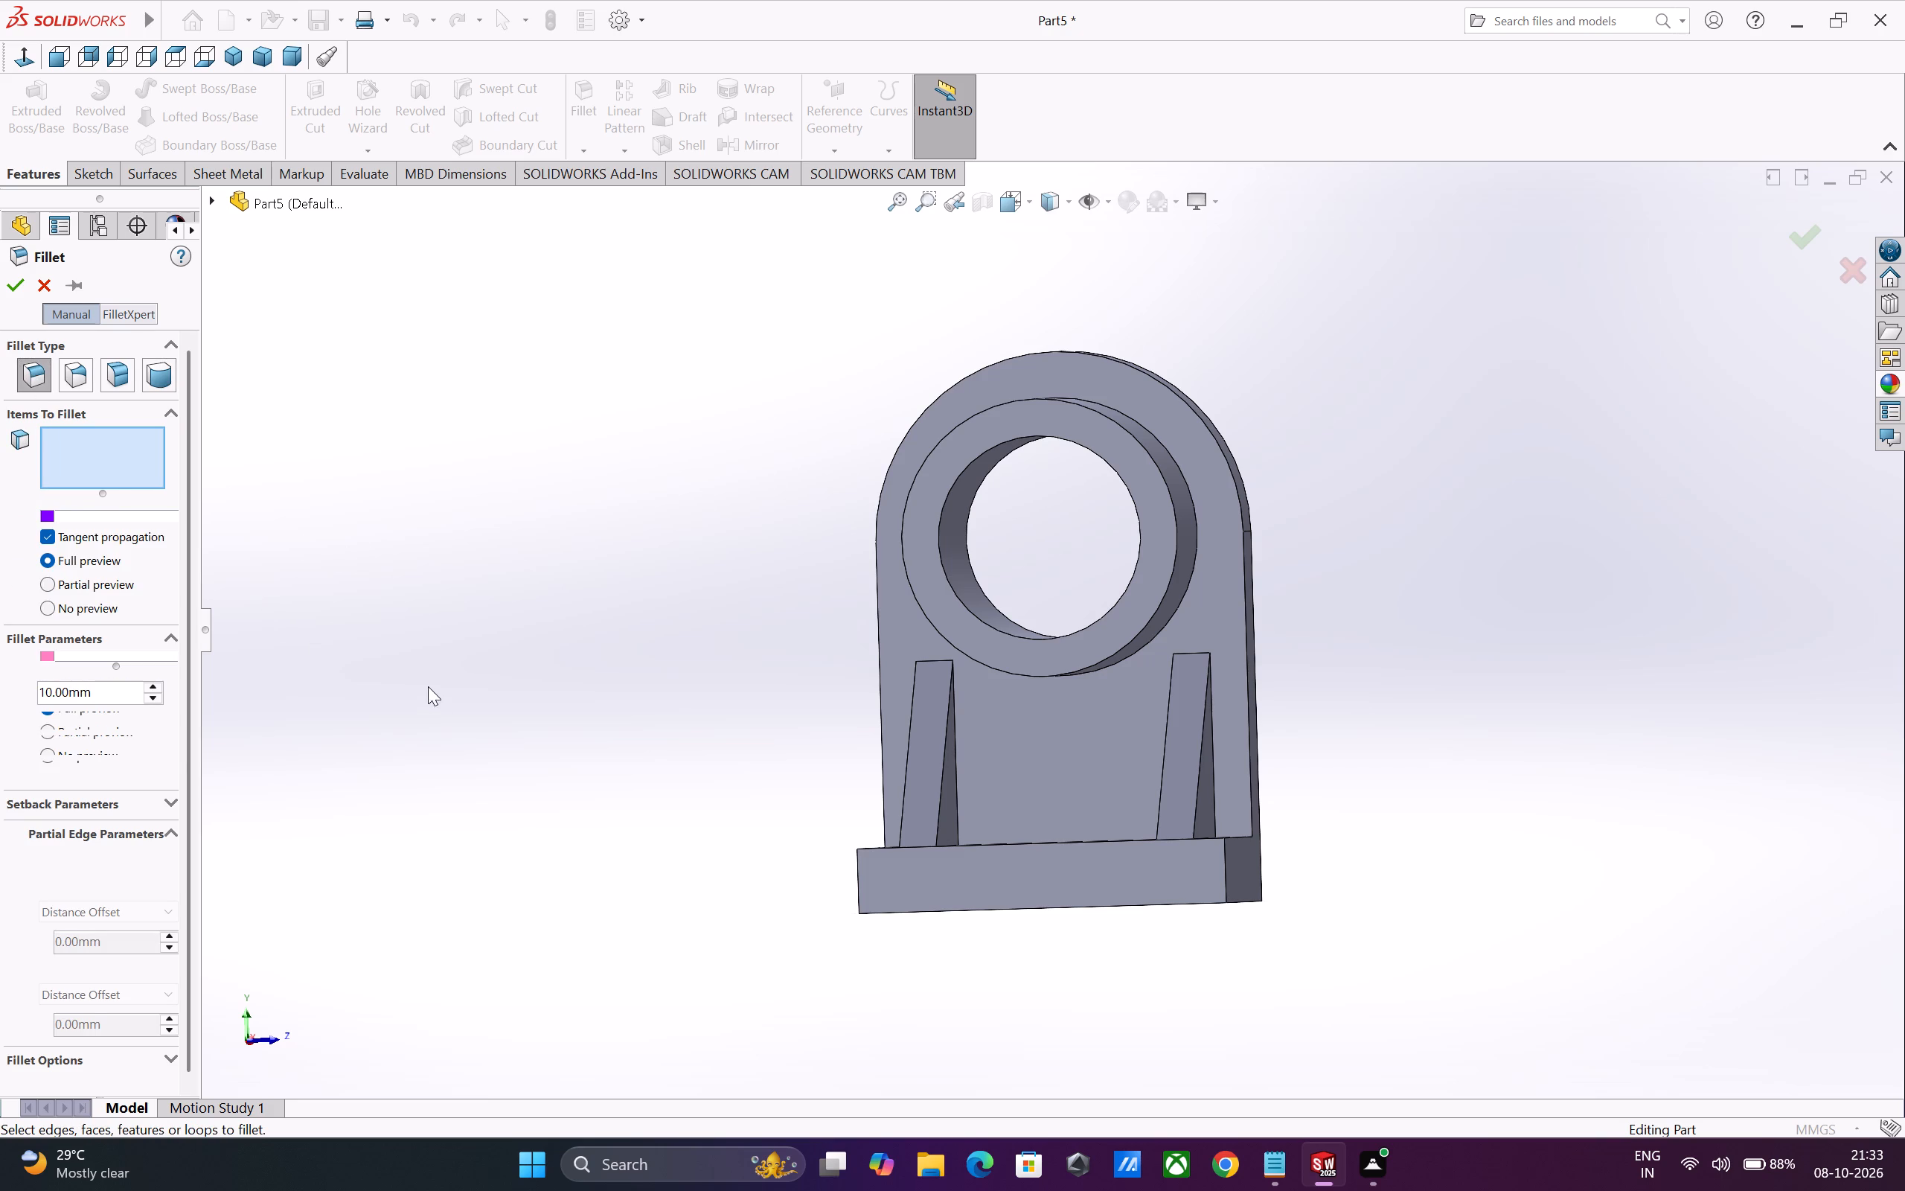
{"action": "double_click", "coordinate": [109, 697]}
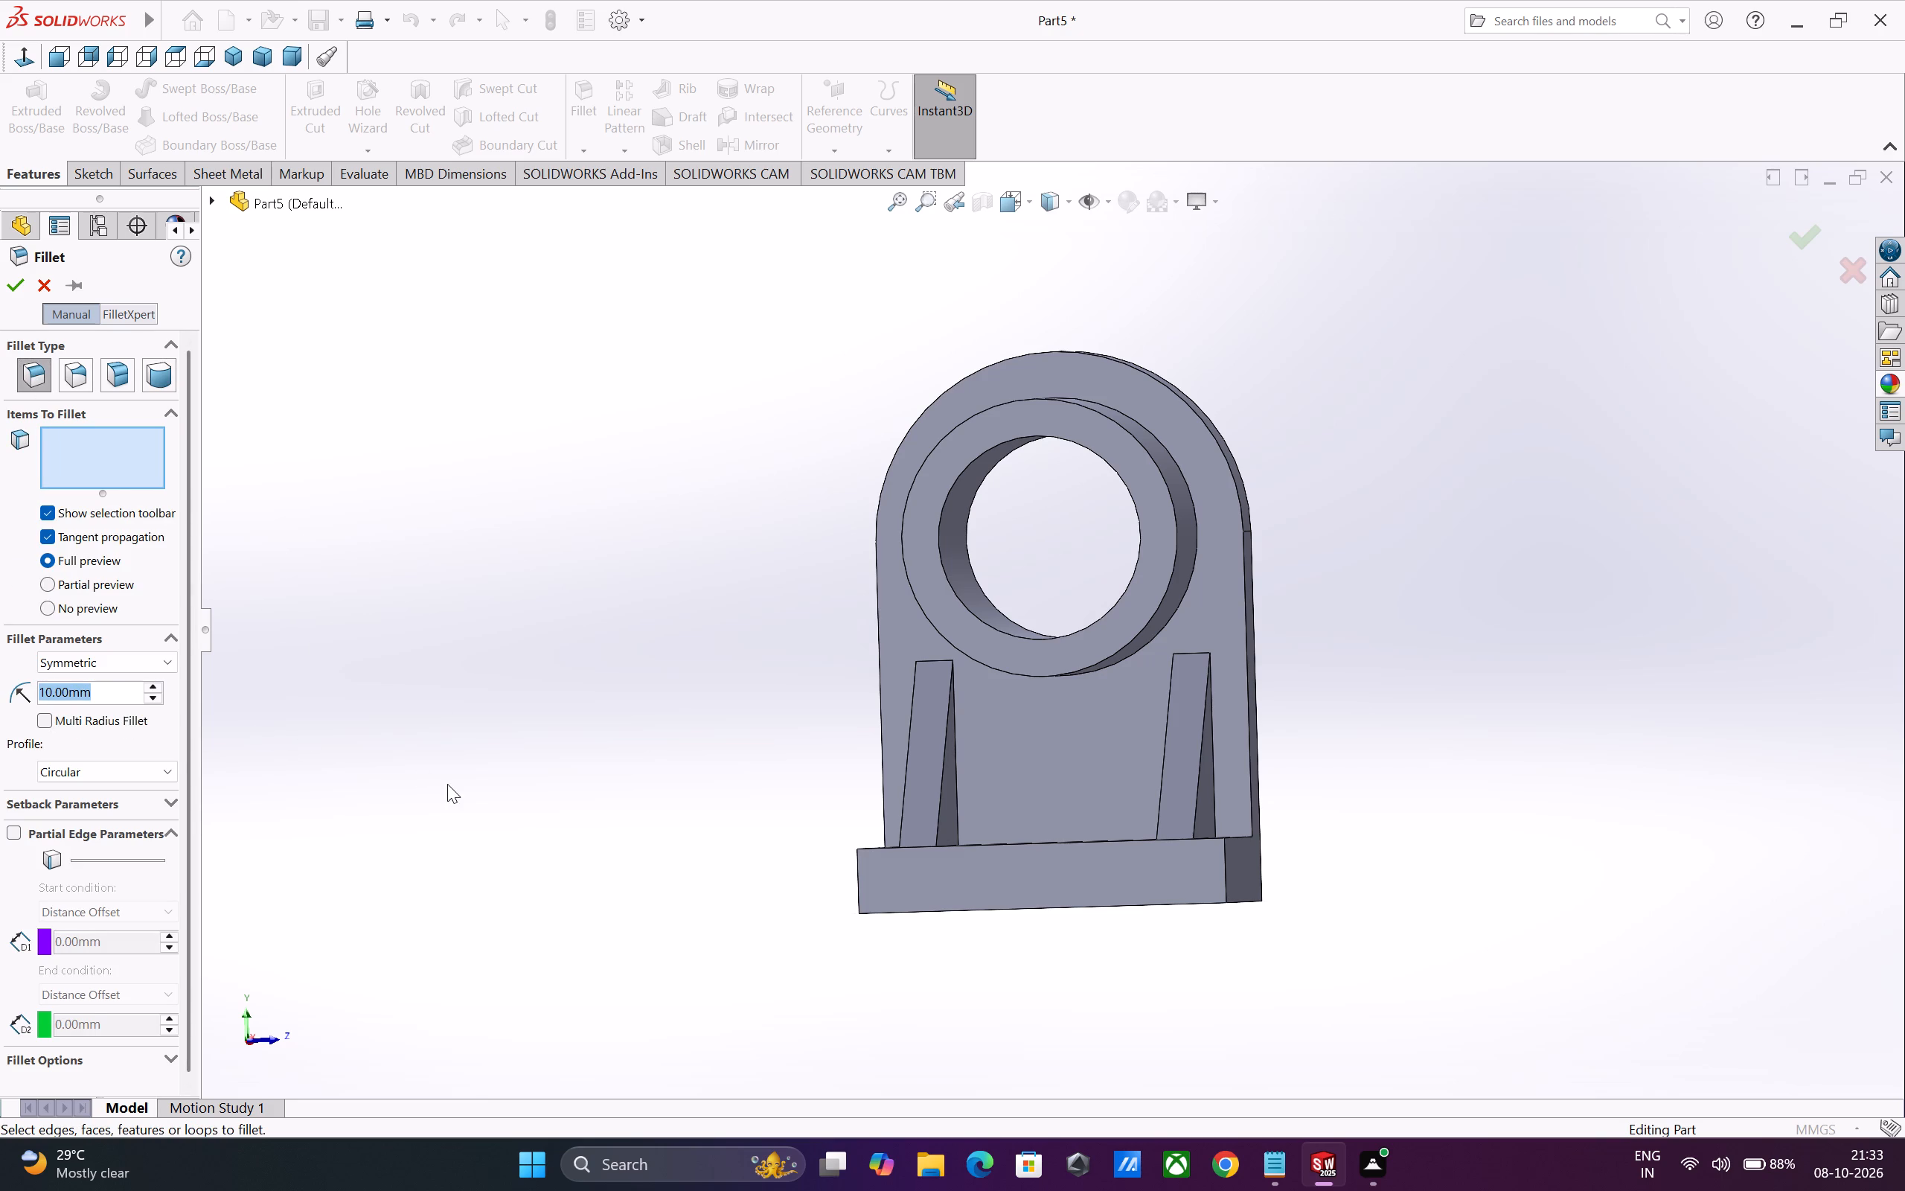
{"action": "key", "text": "1"}
{"action": "key", "text": "Return"}
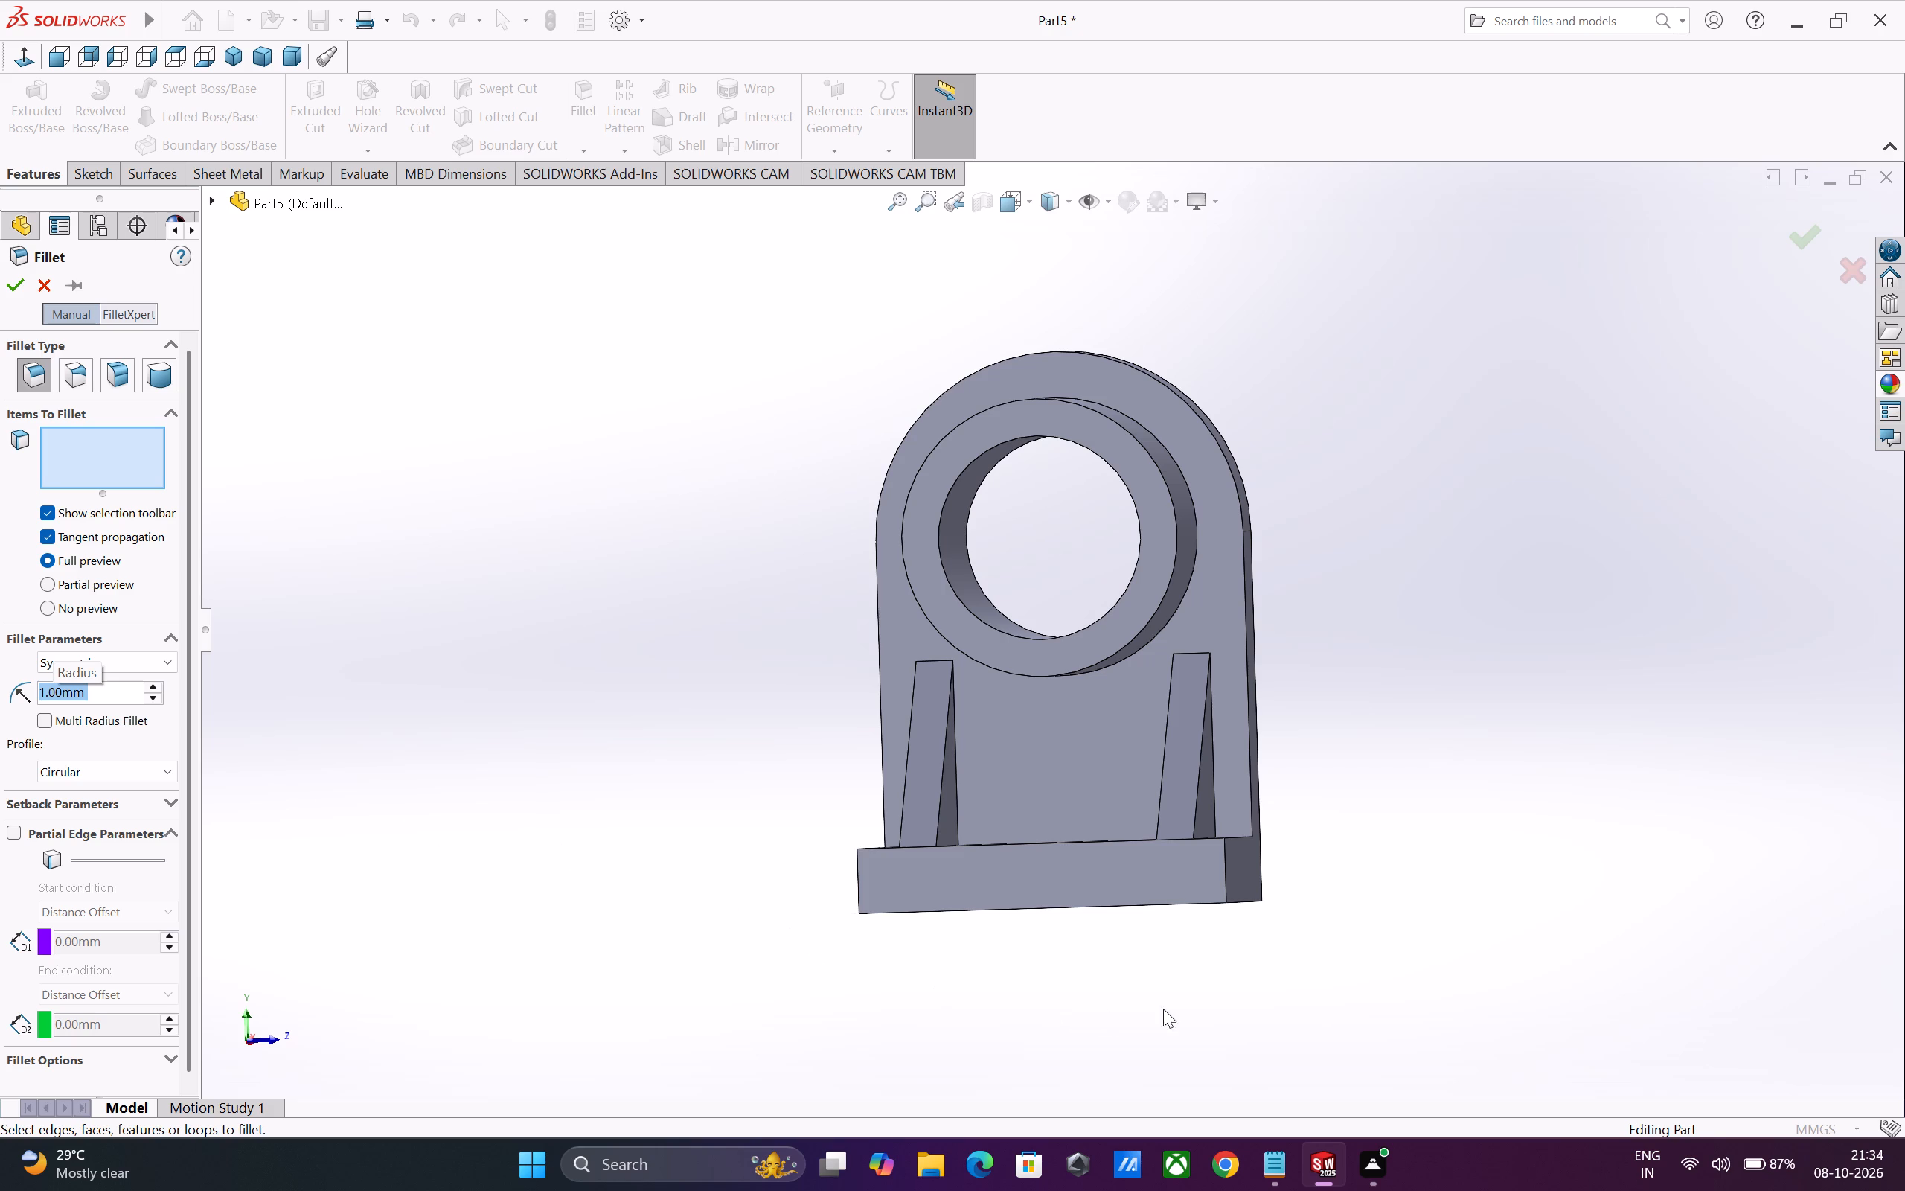
{"action": "middle_click_drag", "start_coordinate": [1433, 948], "coordinate": [1391, 1082]}
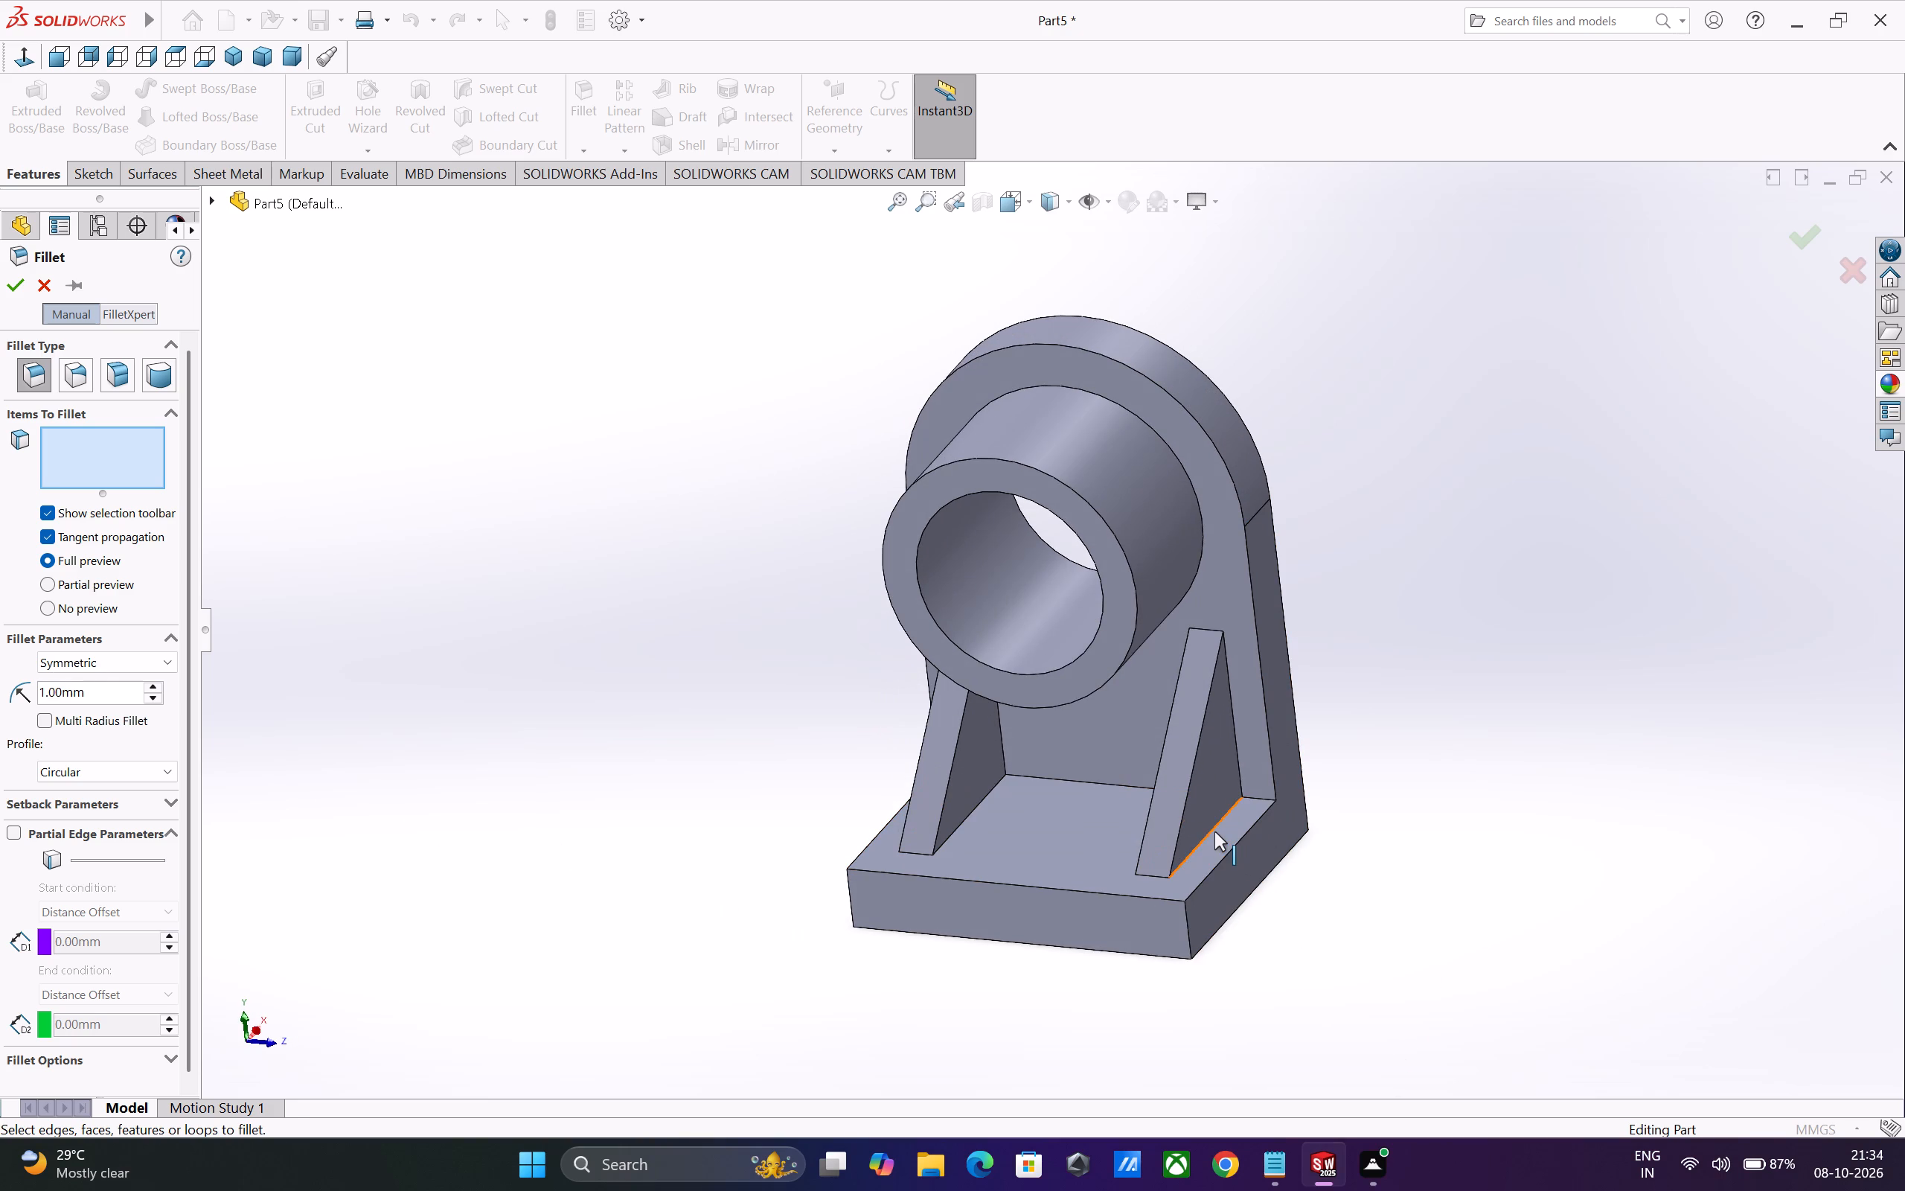
{"action": "left_click", "coordinate": [1212, 830]}
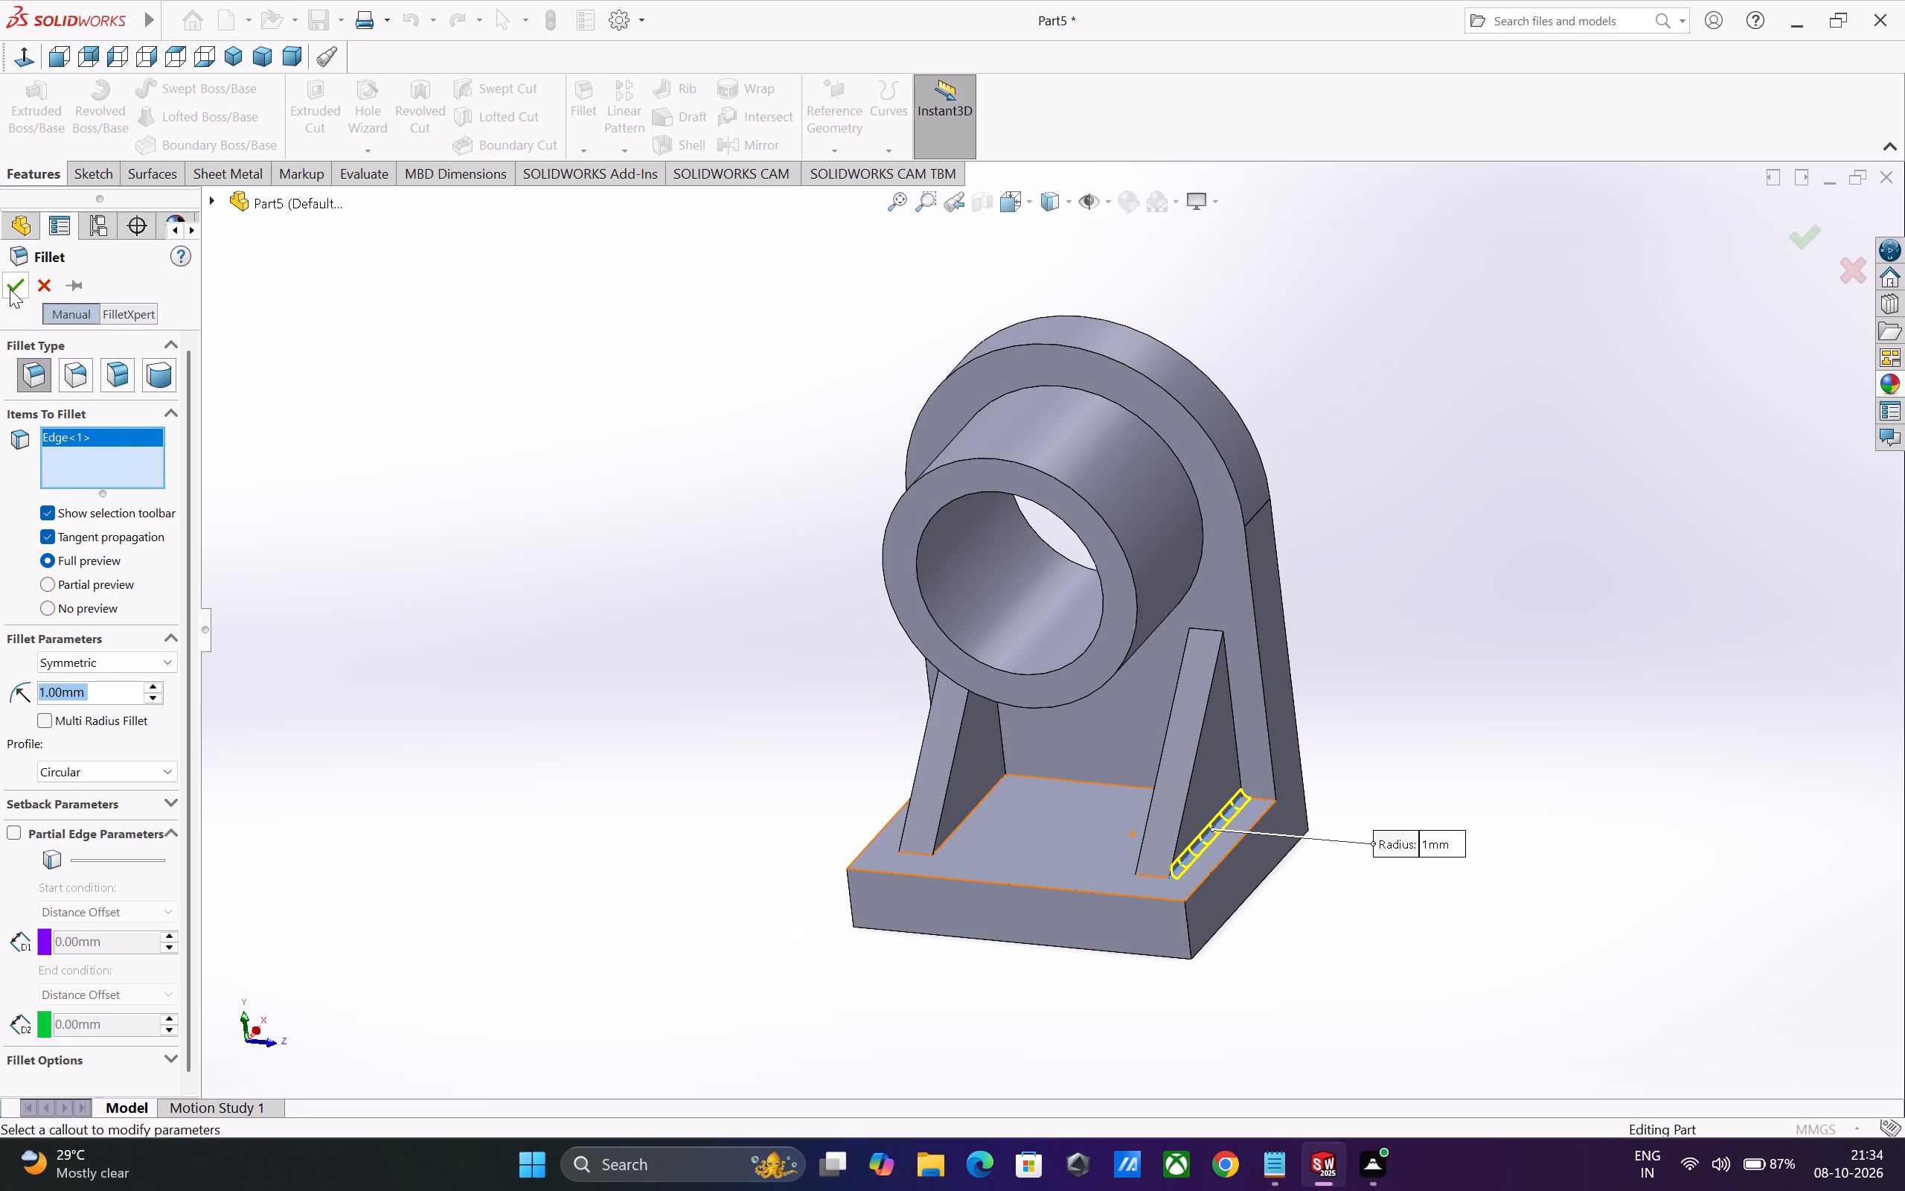
{"action": "left_click", "coordinate": [10, 286]}
Add two separate 1 mm fillets where the same rib meets the upright: its outer side edge, then its top edge.
{"action": "left_click", "coordinate": [583, 106]}
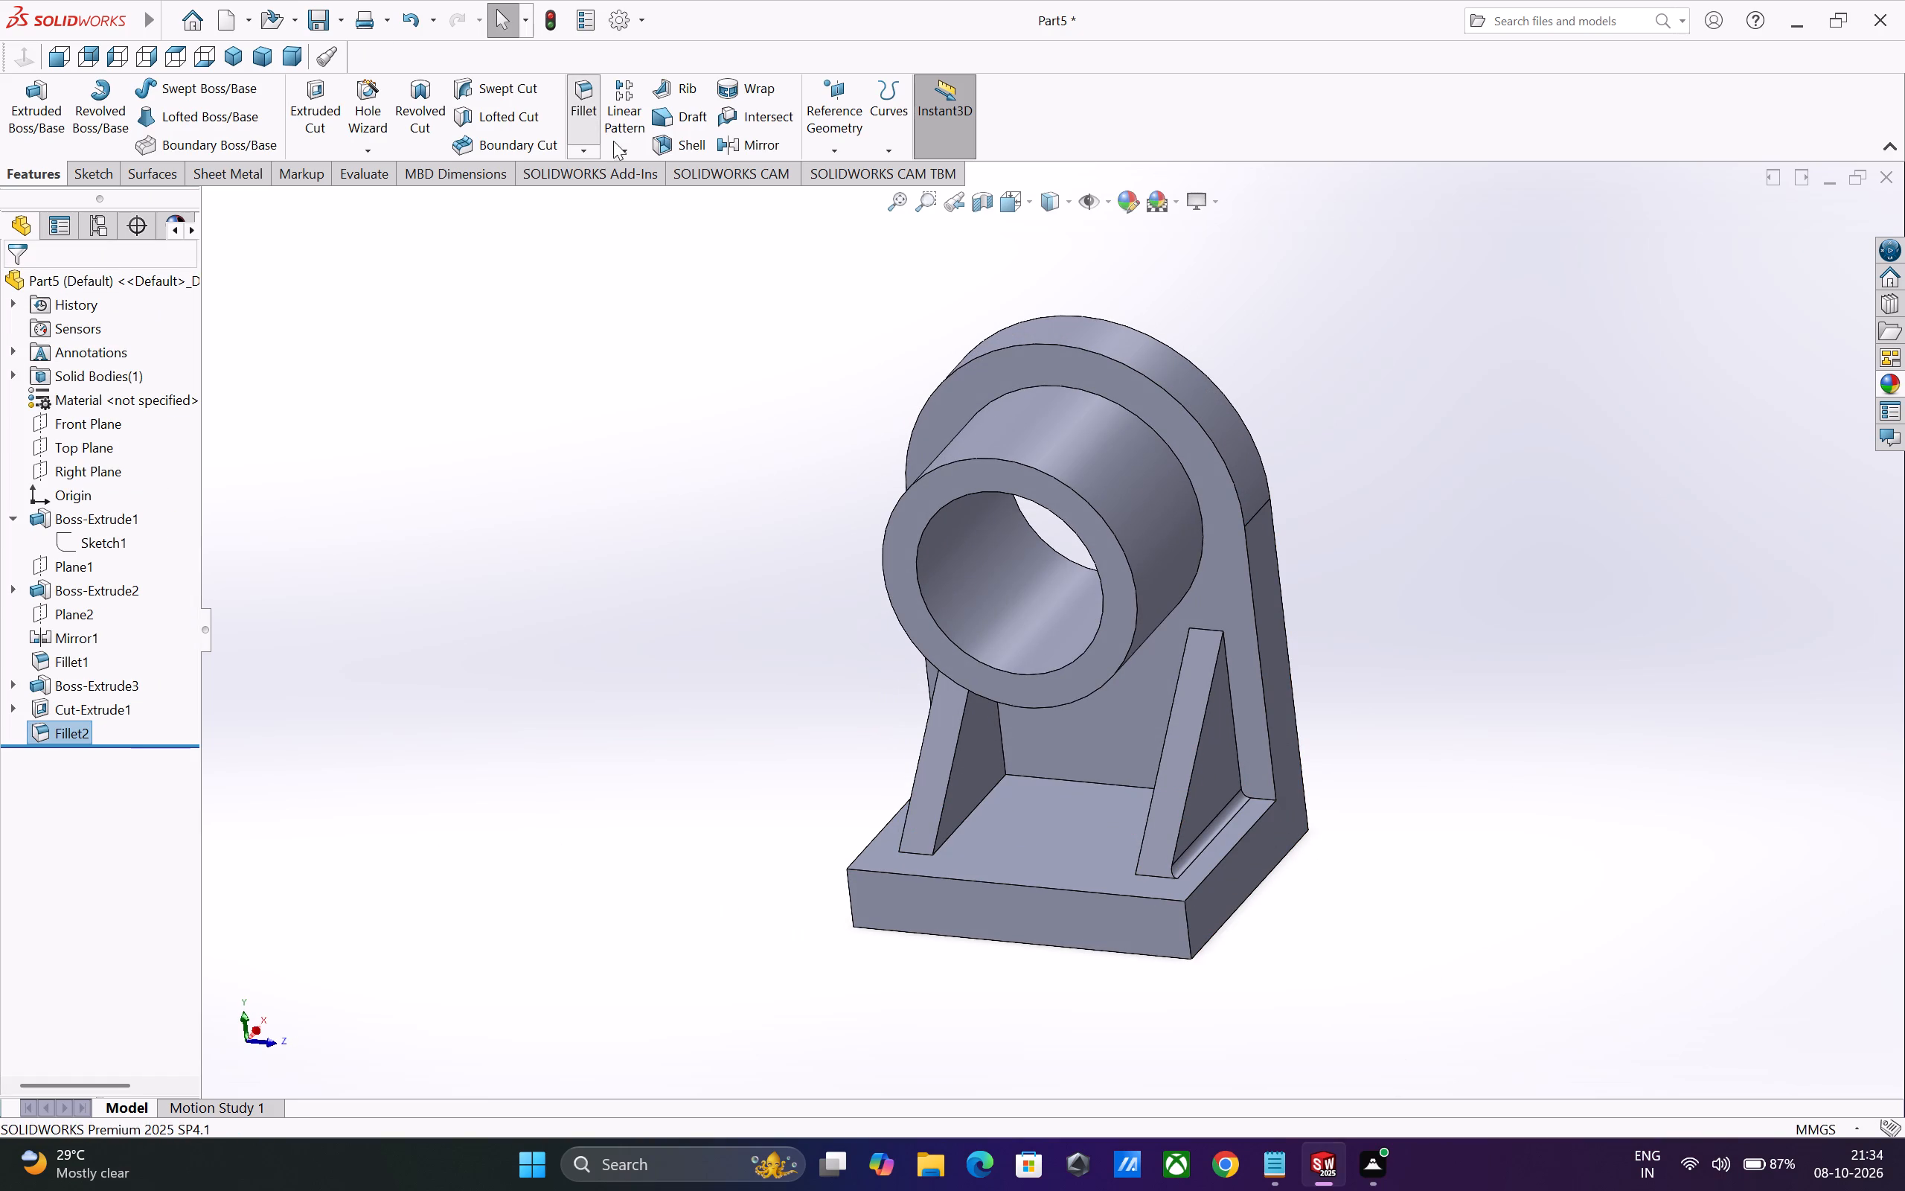
{"action": "left_click", "coordinate": [1233, 729]}
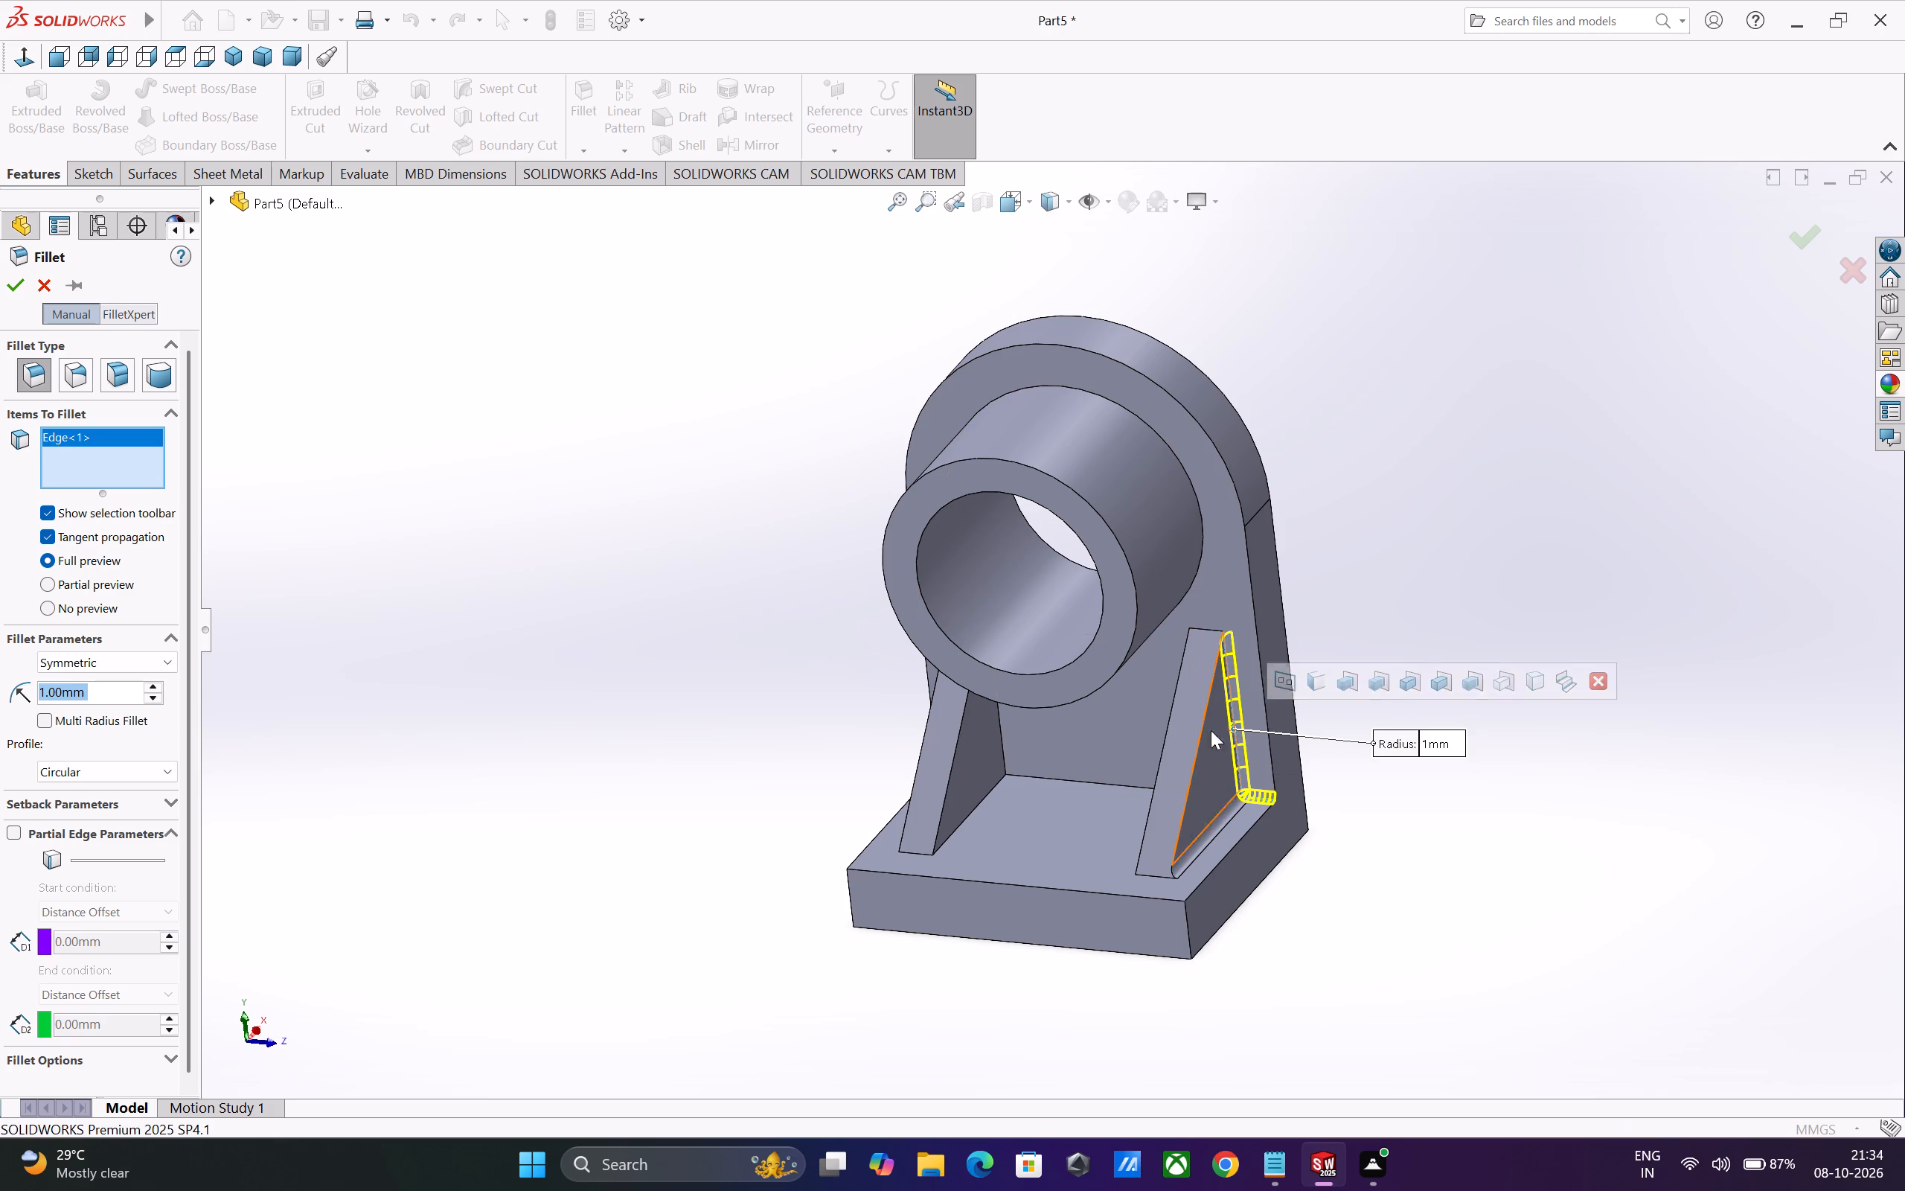
{"action": "left_click", "coordinate": [16, 280]}
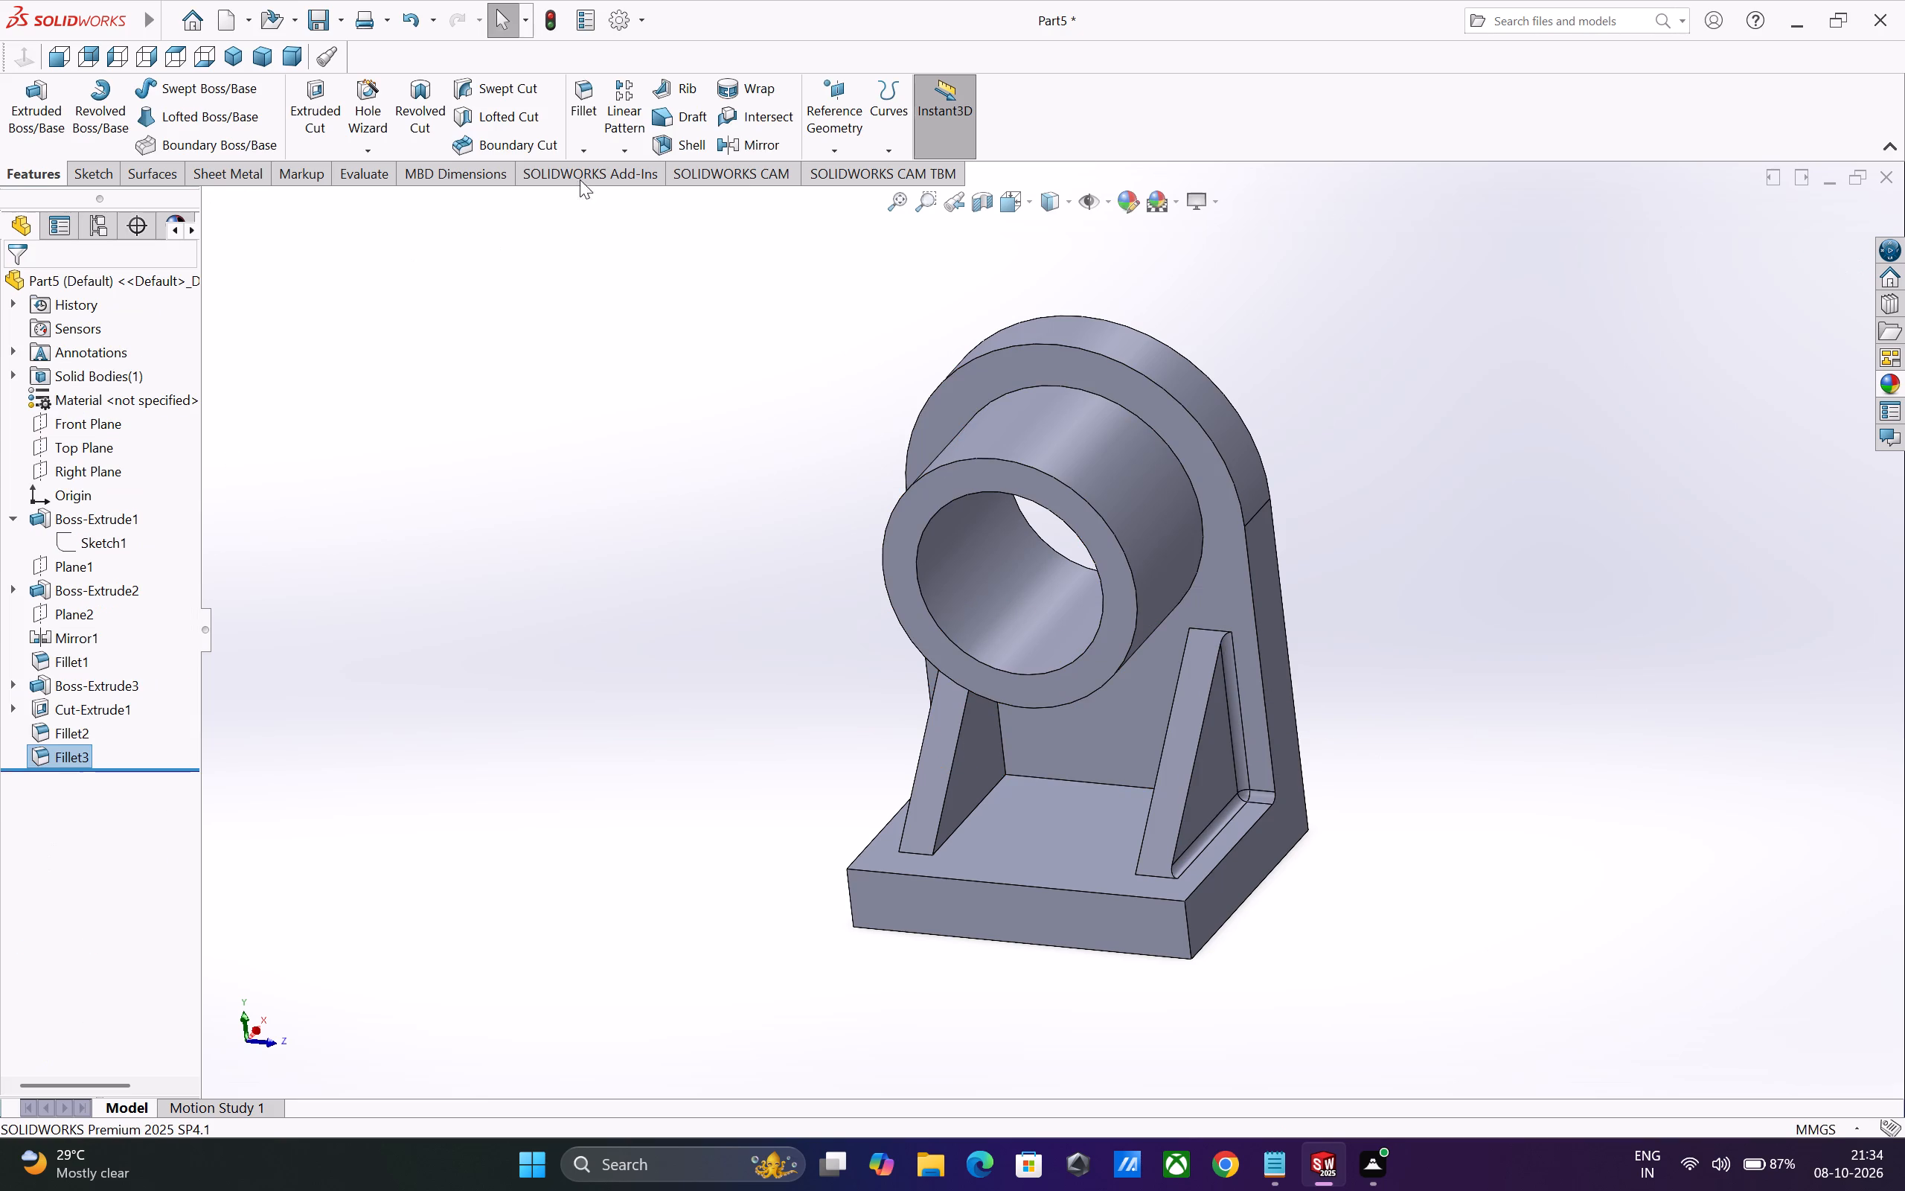
{"action": "left_click", "coordinate": [580, 100]}
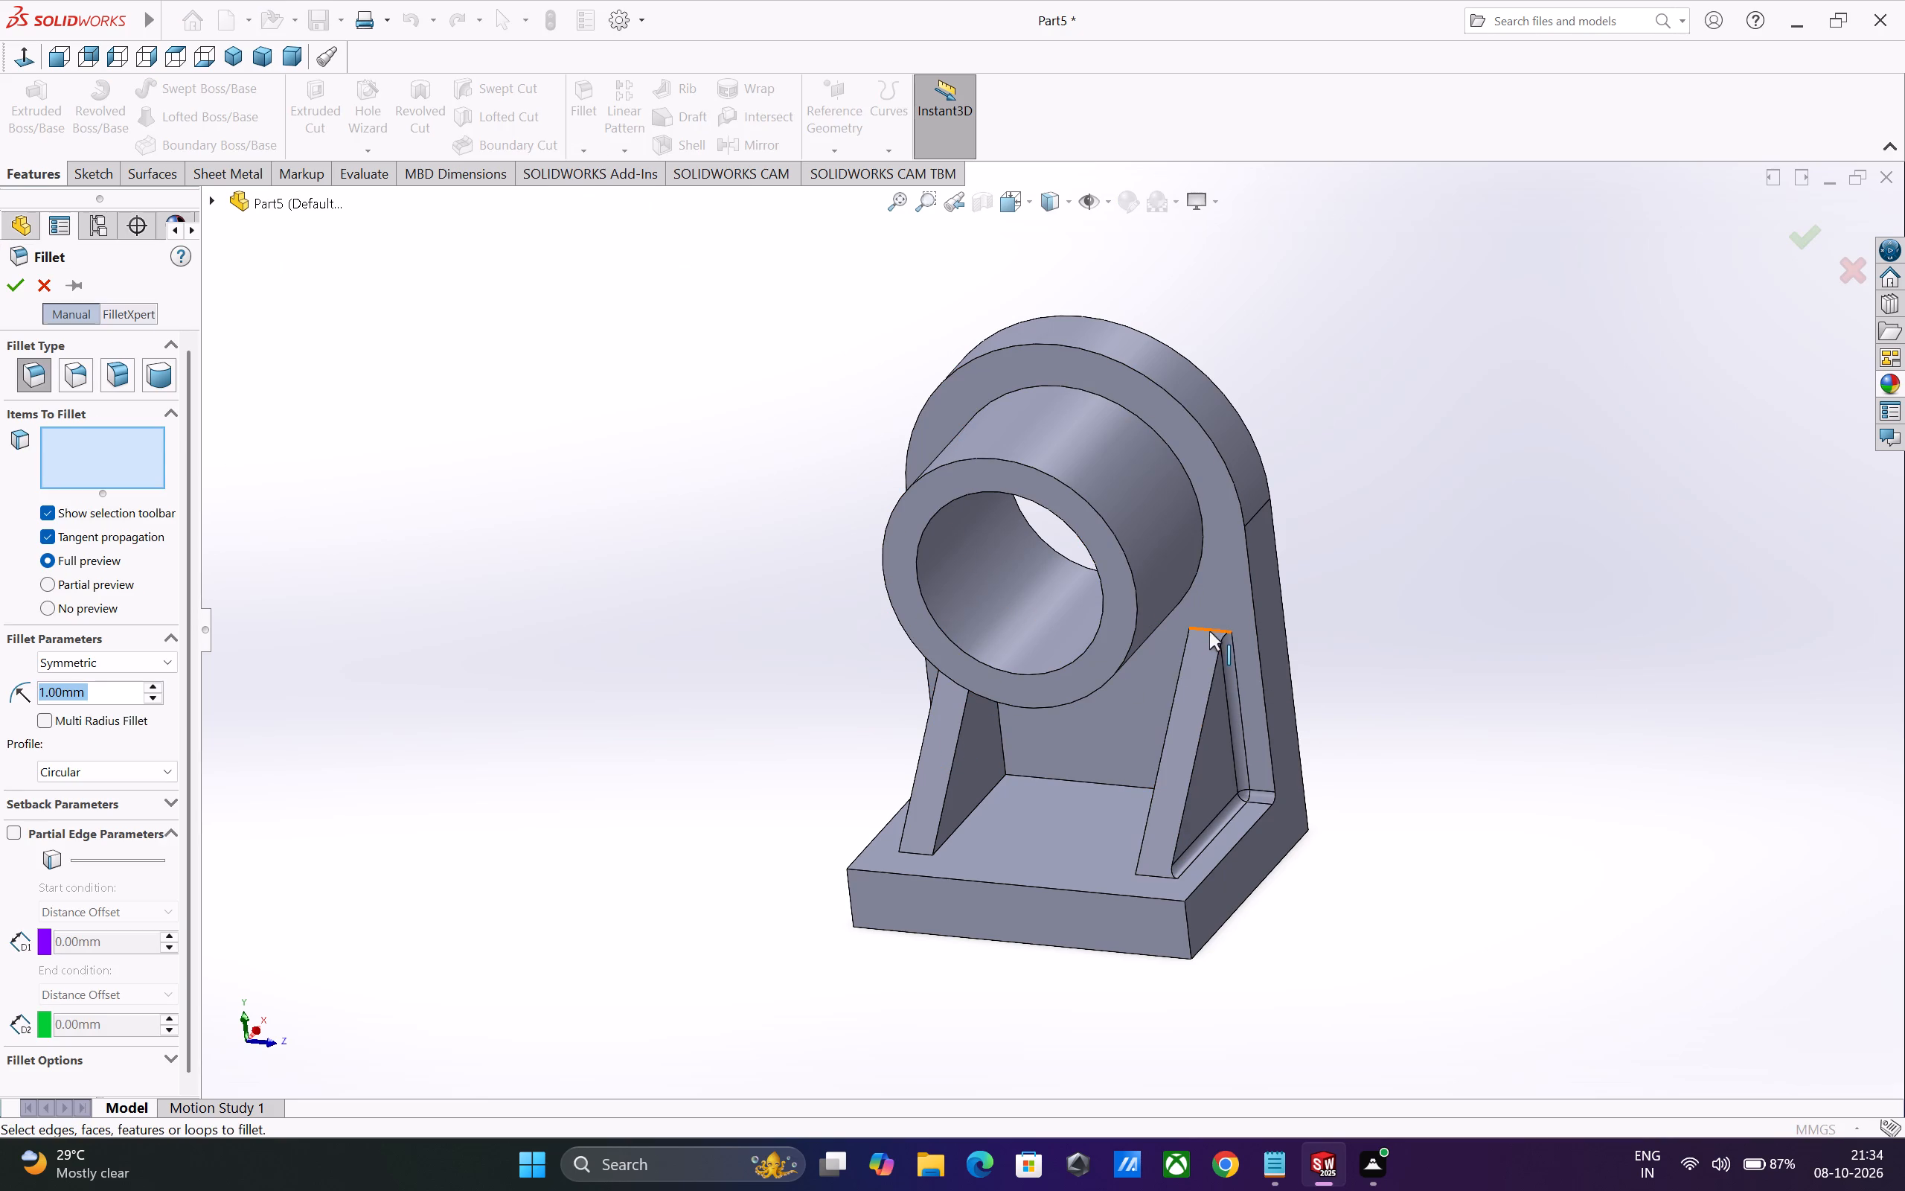
{"action": "left_click", "coordinate": [1210, 631]}
{"action": "left_click", "coordinate": [21, 289]}
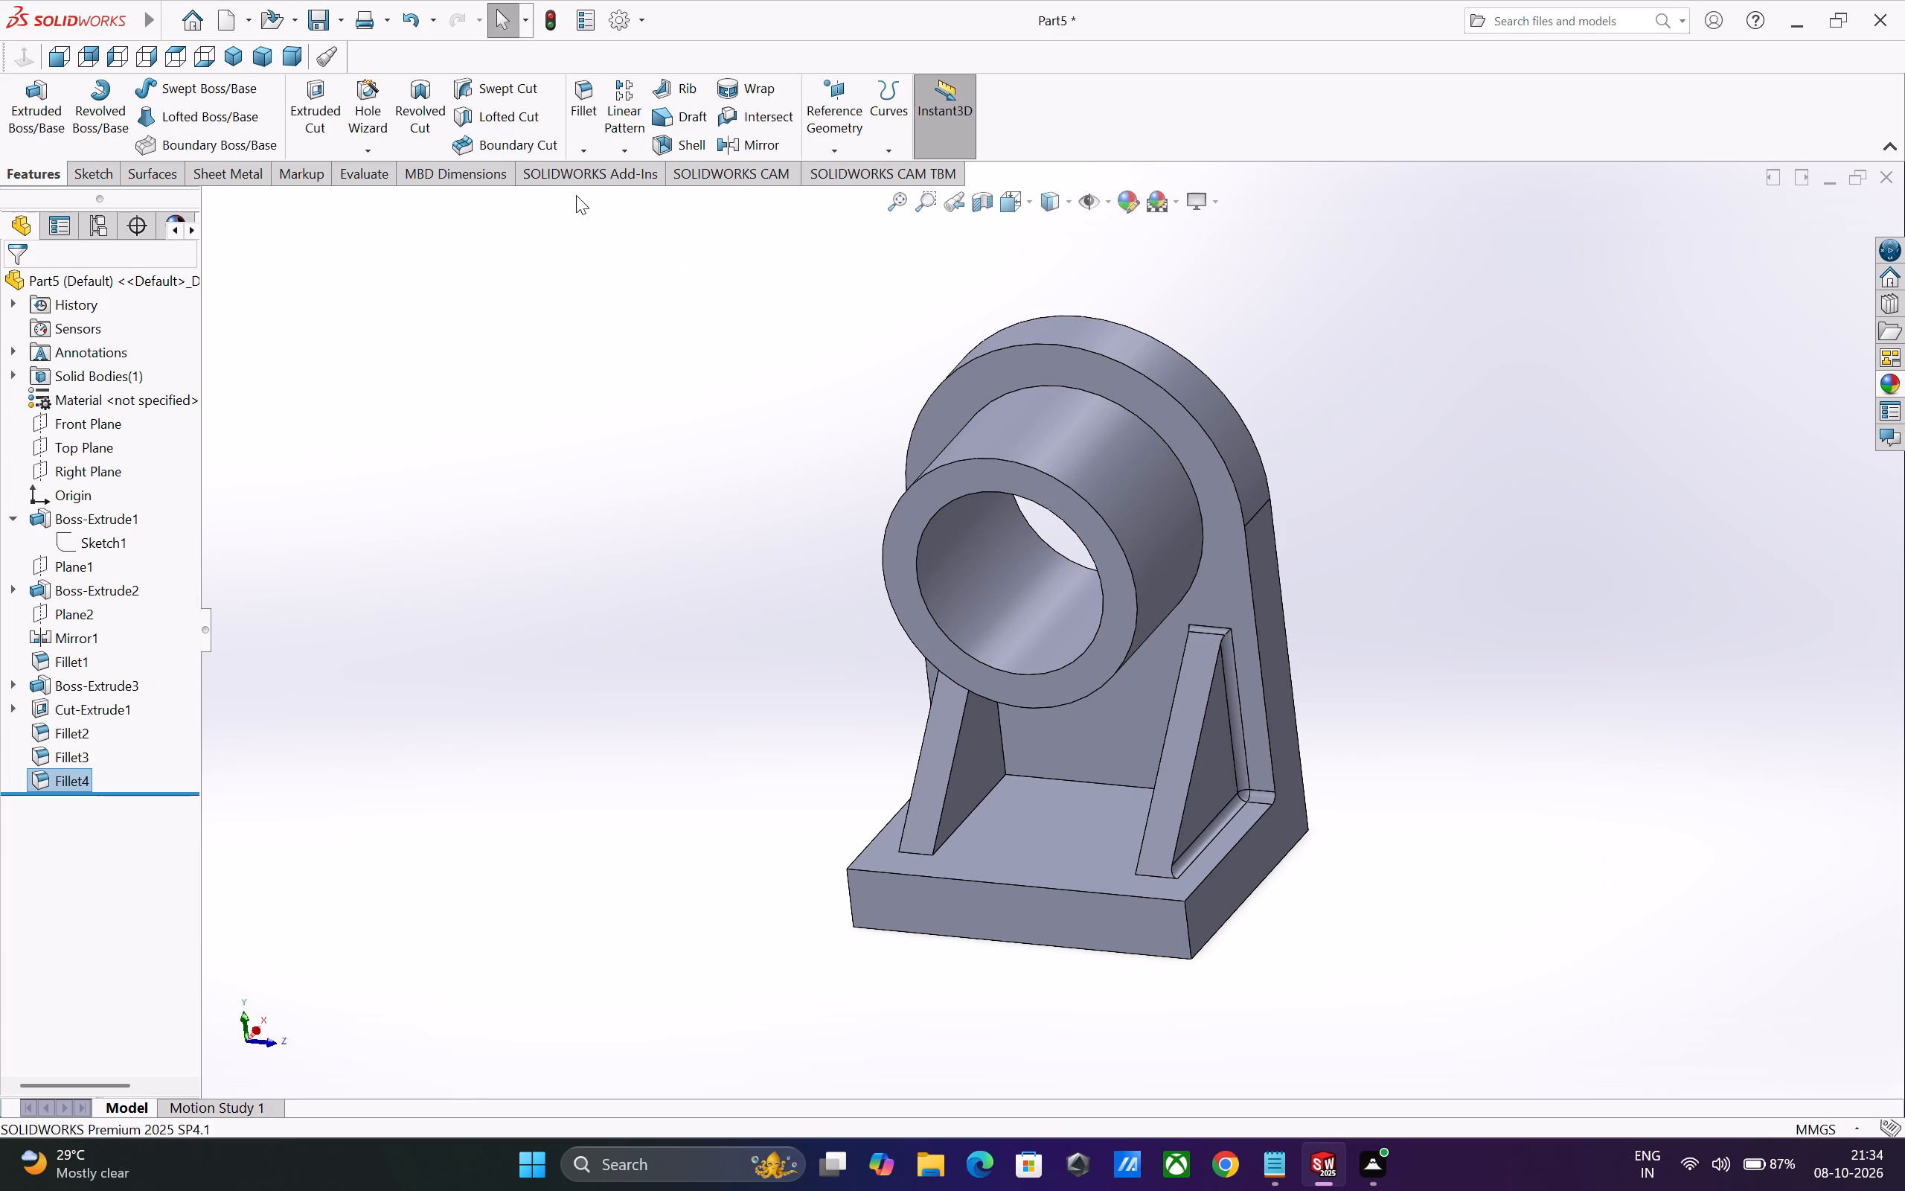
Apply a 1 mm fillet to the short front edge where the same rib meets the base.
{"action": "left_click", "coordinate": [586, 127]}
{"action": "middle_click_drag", "start_coordinate": [563, 739], "coordinate": [606, 749]}
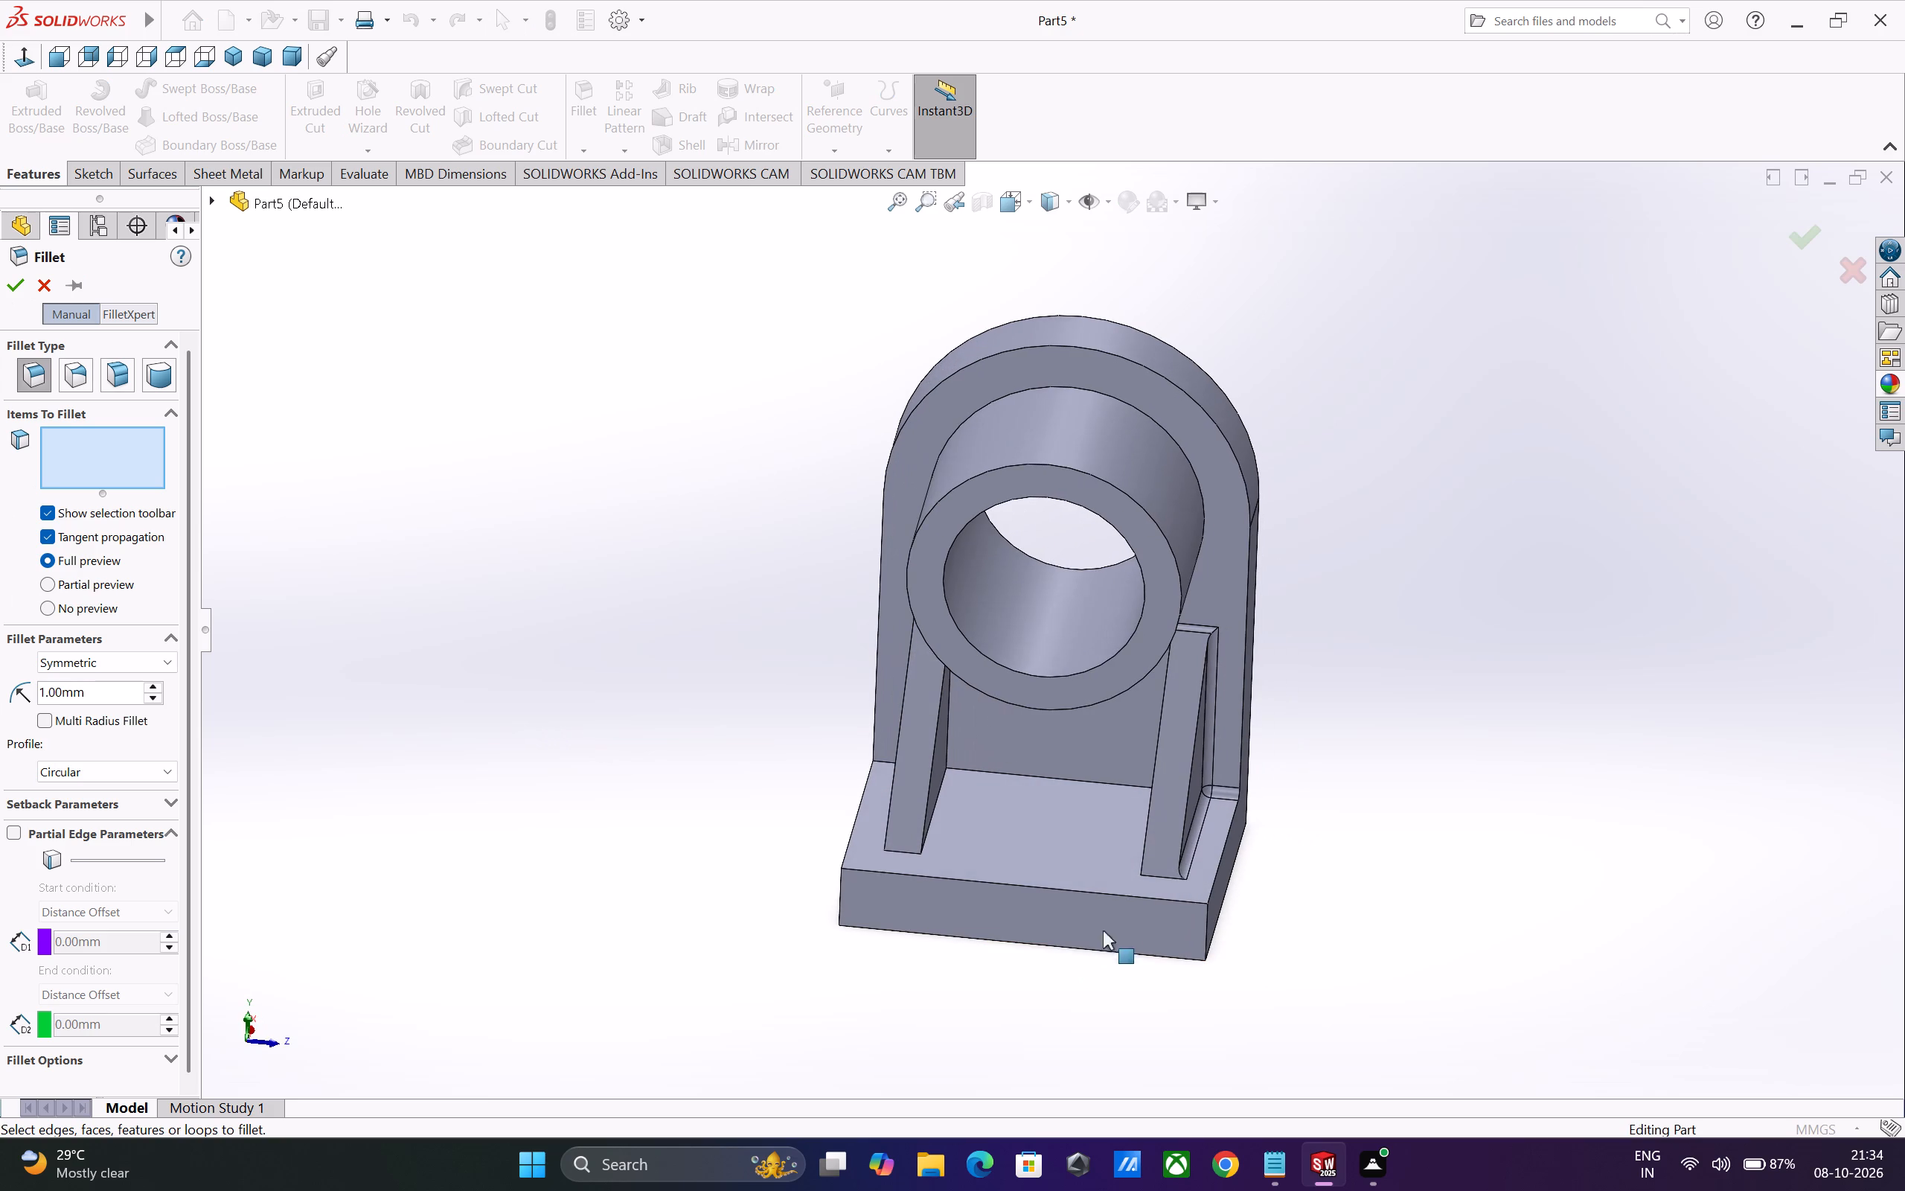
{"action": "left_click", "coordinate": [1157, 878]}
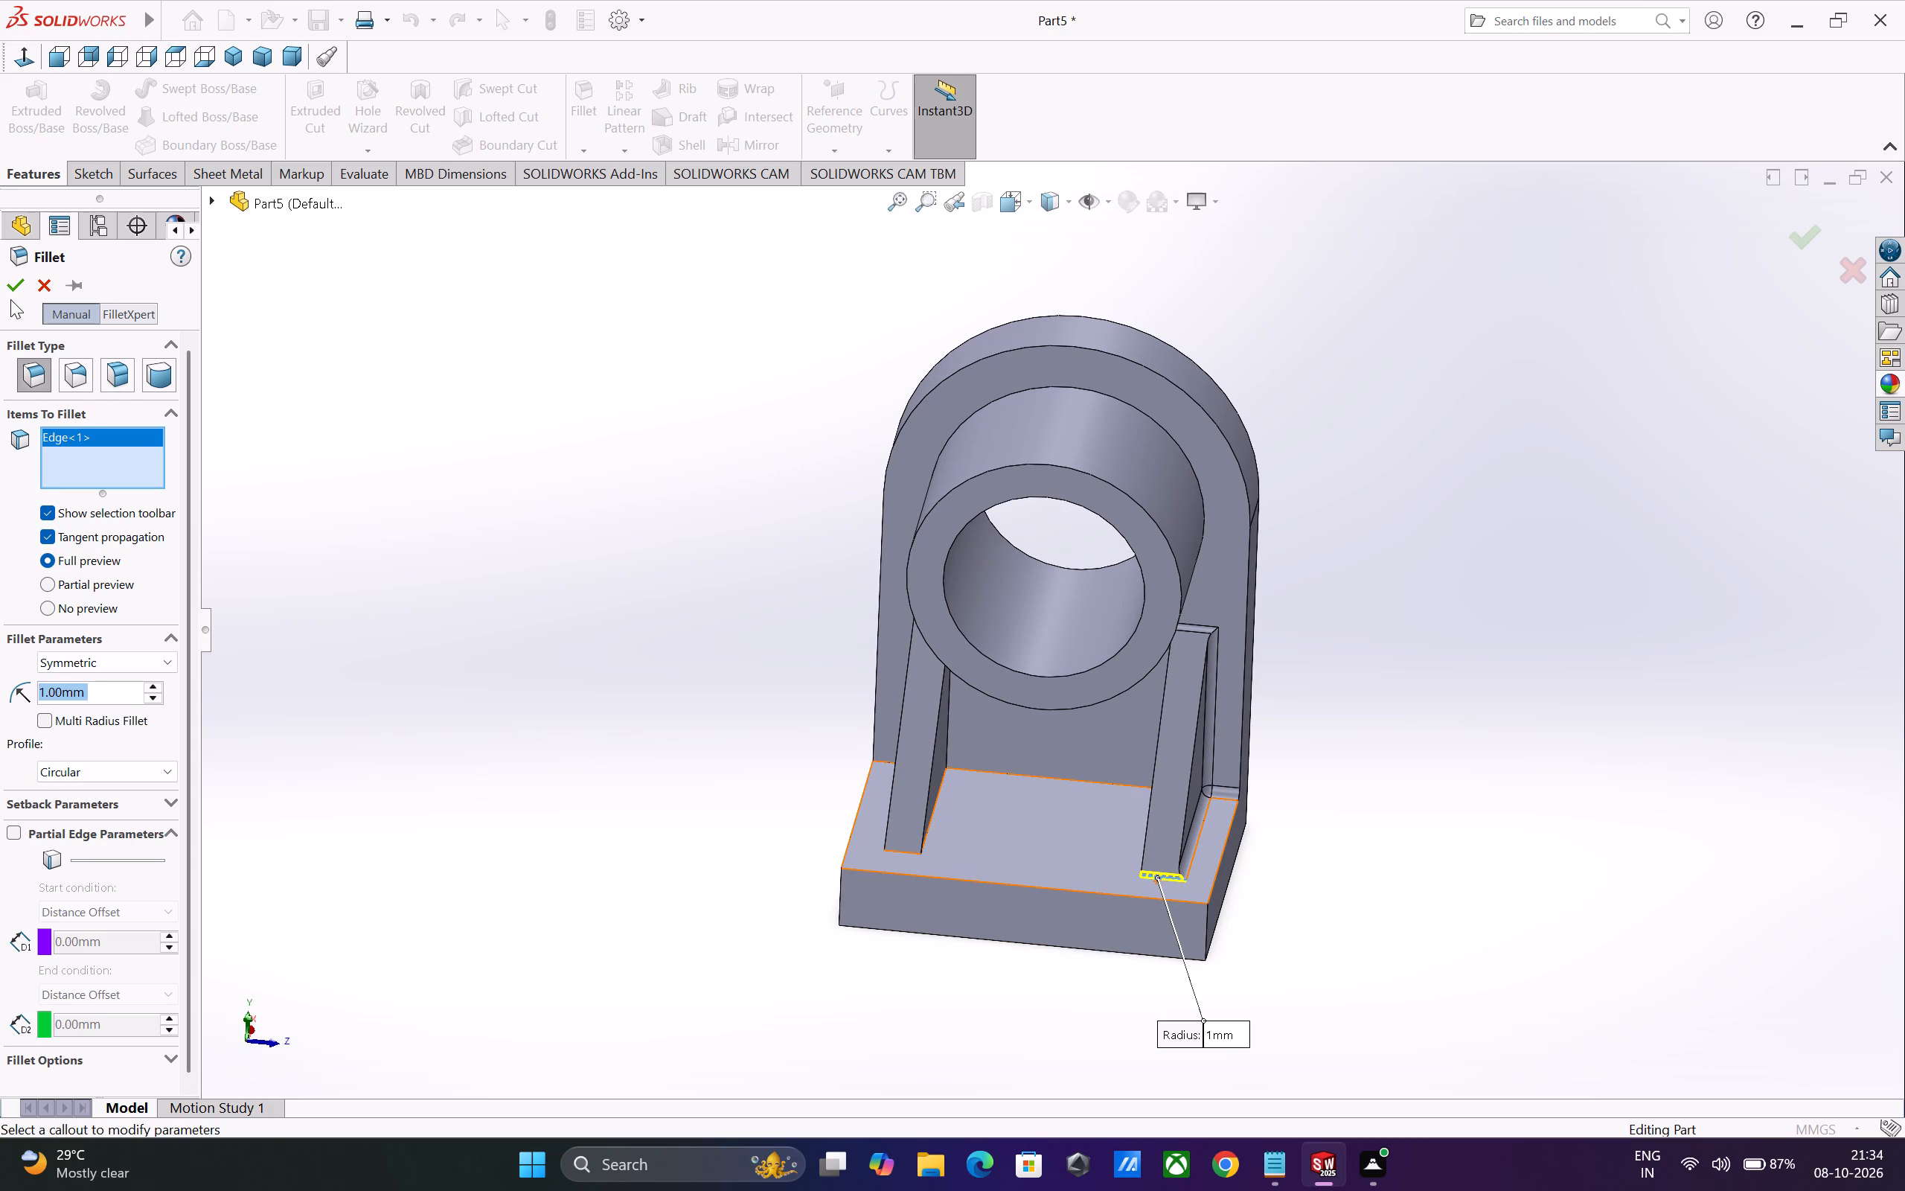
{"action": "left_click", "coordinate": [11, 293]}
Add two separate 1 mm fillets on the same rib's inner side: its base edge, then its upright edge with tangent propagation.
{"action": "left_click", "coordinate": [594, 115]}
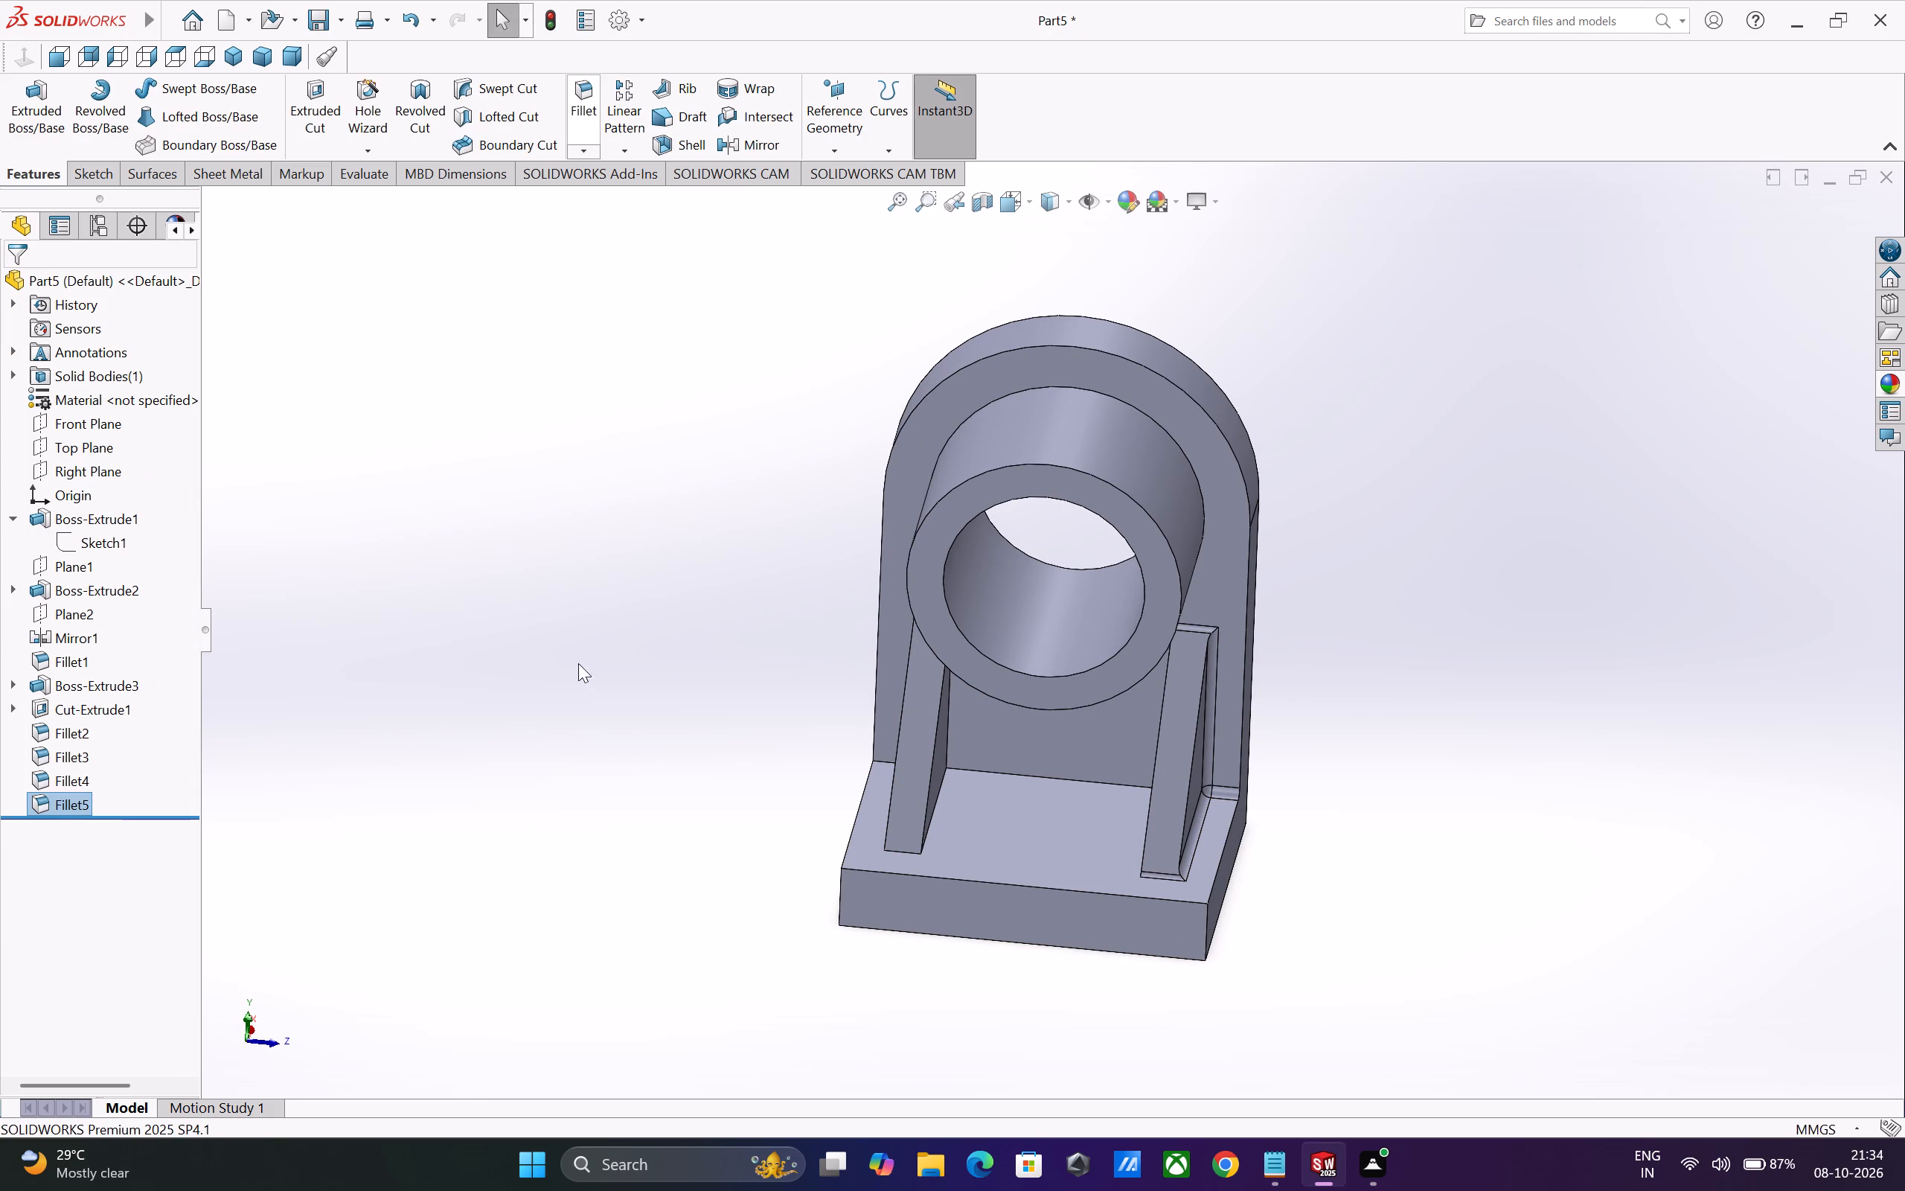
{"action": "middle_click_drag", "start_coordinate": [628, 741], "coordinate": [736, 724]}
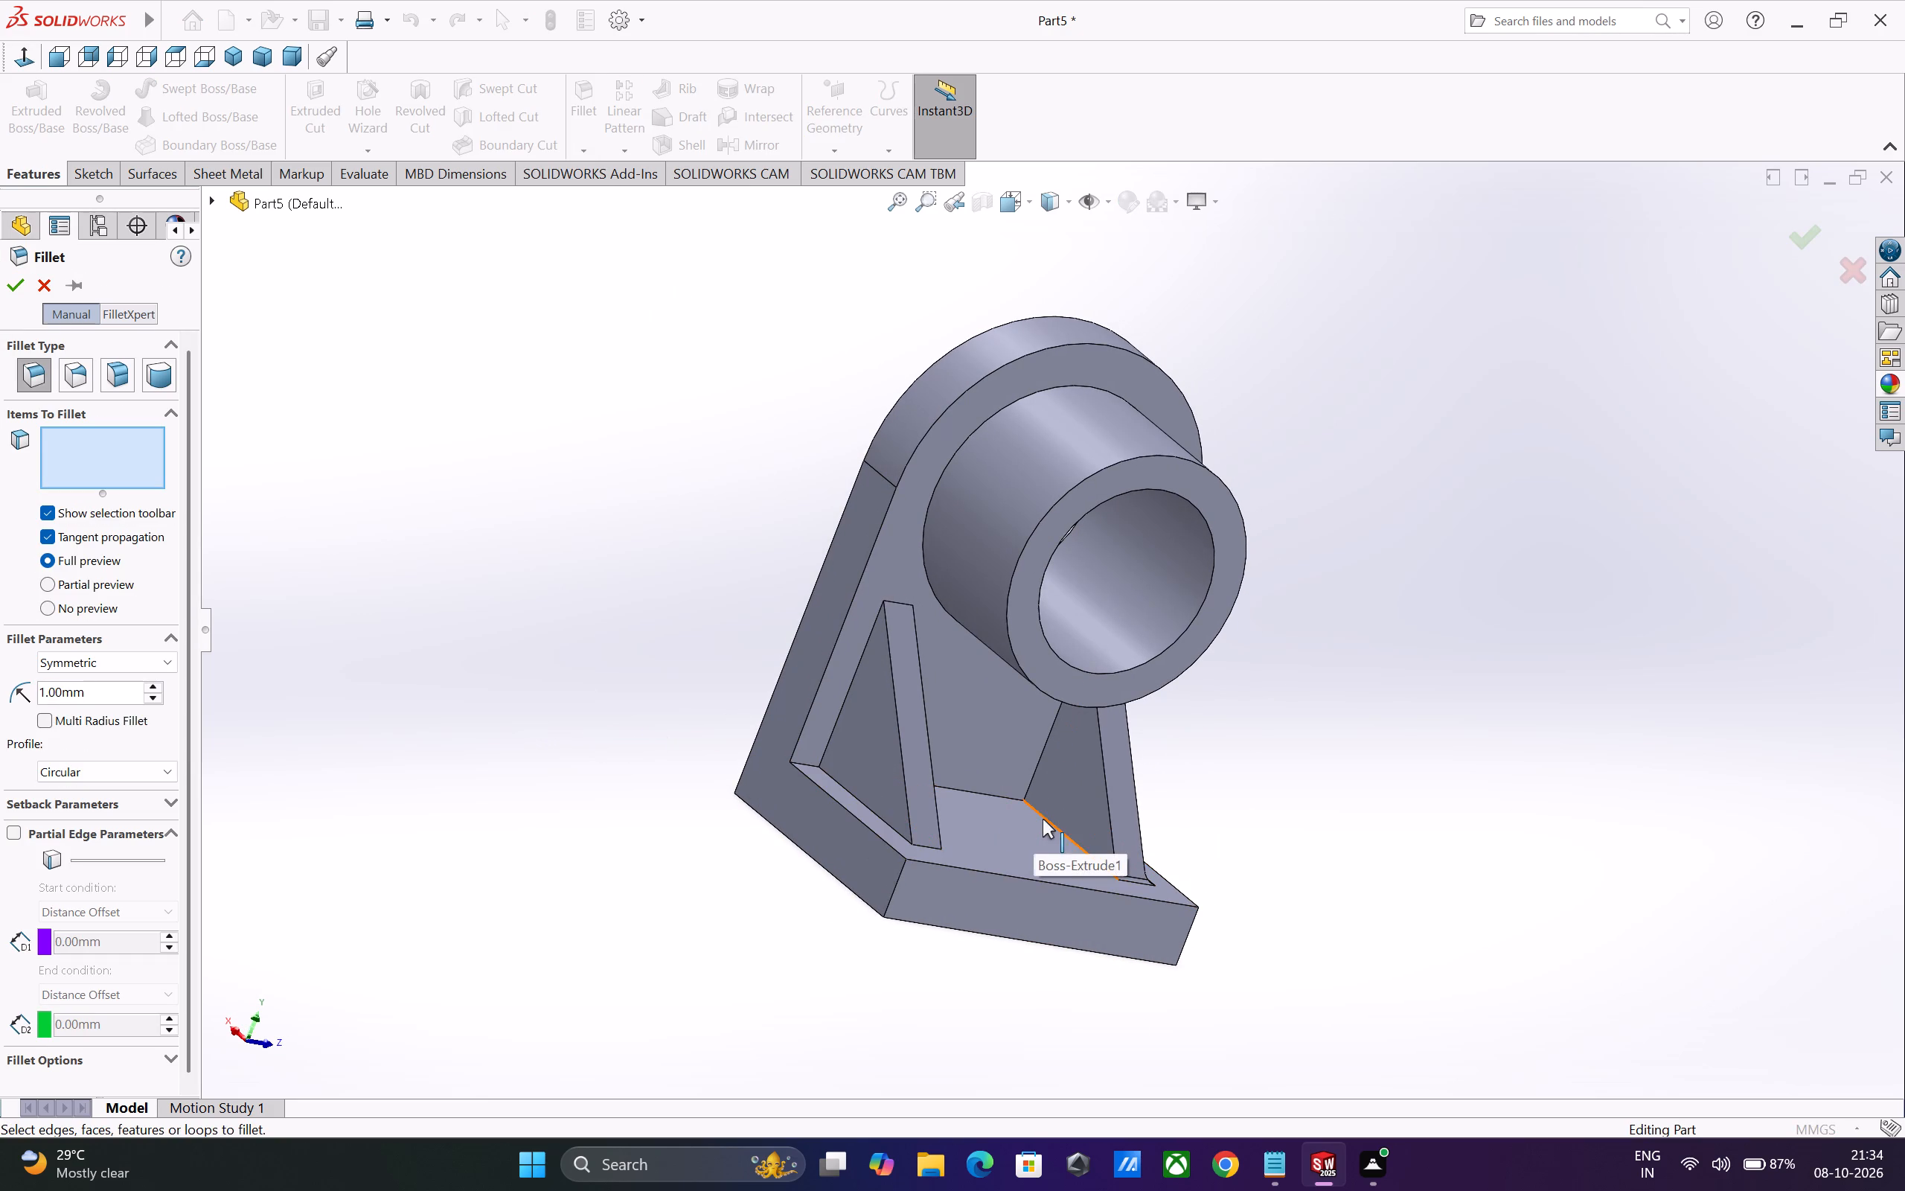
{"action": "left_click", "coordinate": [1046, 819]}
{"action": "left_click", "coordinate": [10, 285]}
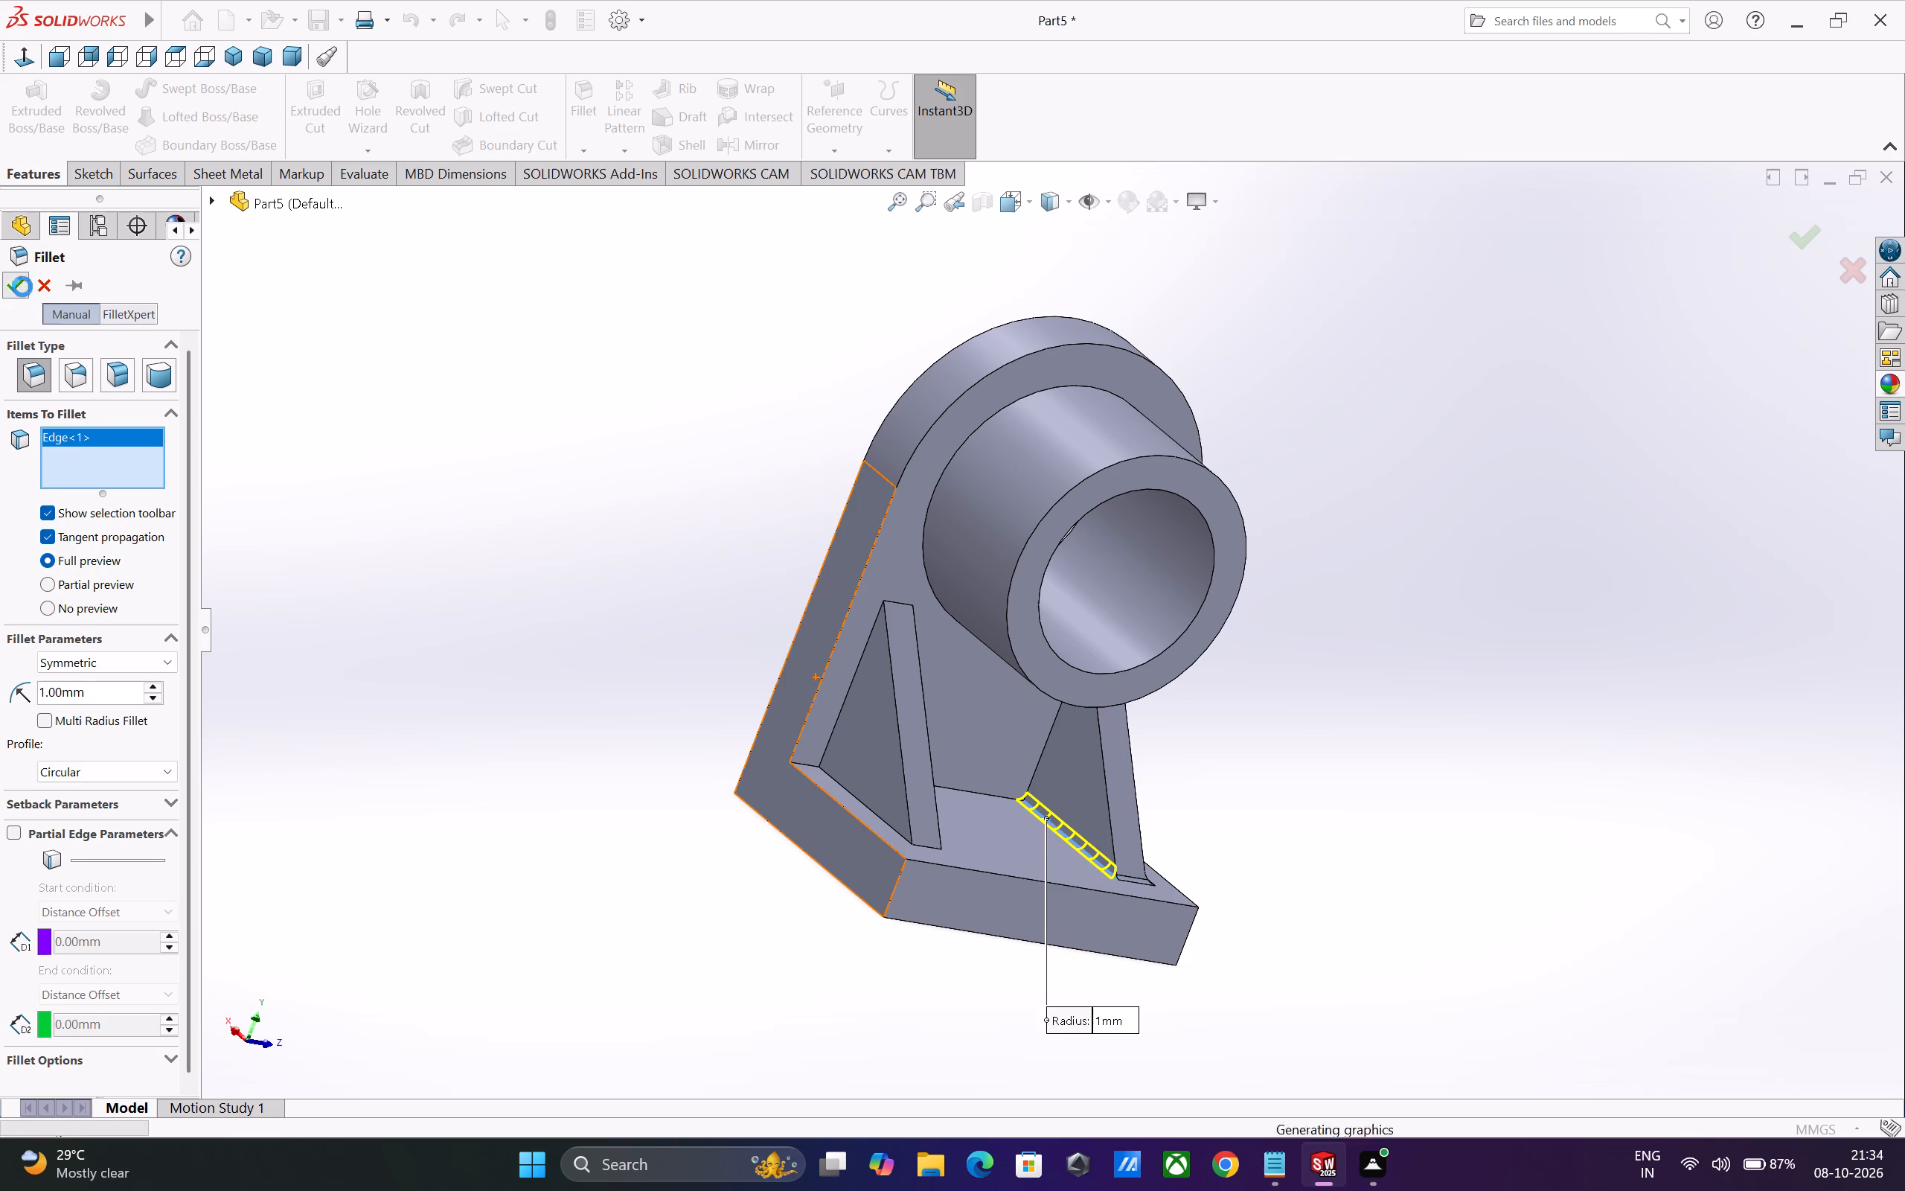
{"action": "left_click", "coordinate": [587, 109]}
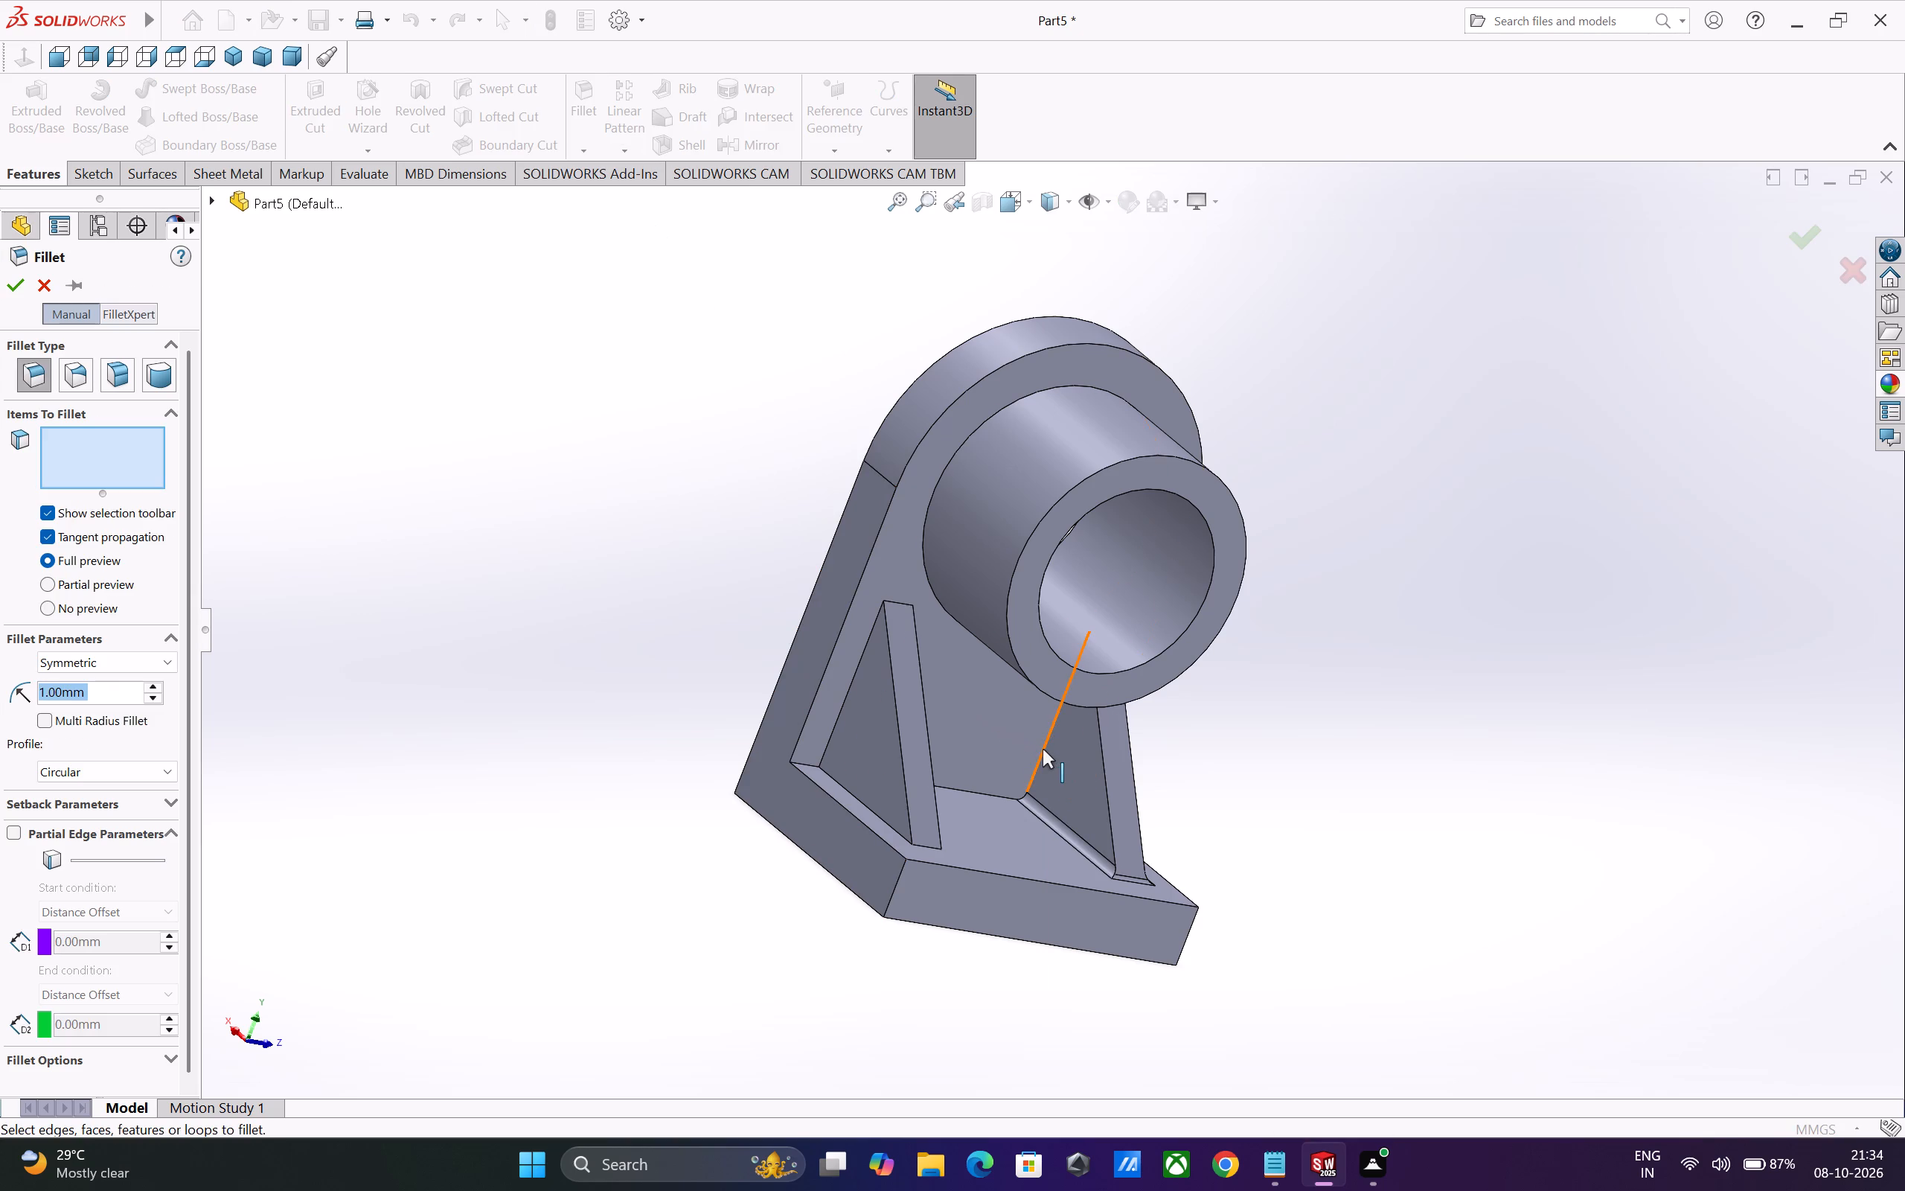
{"action": "left_click", "coordinate": [1043, 749]}
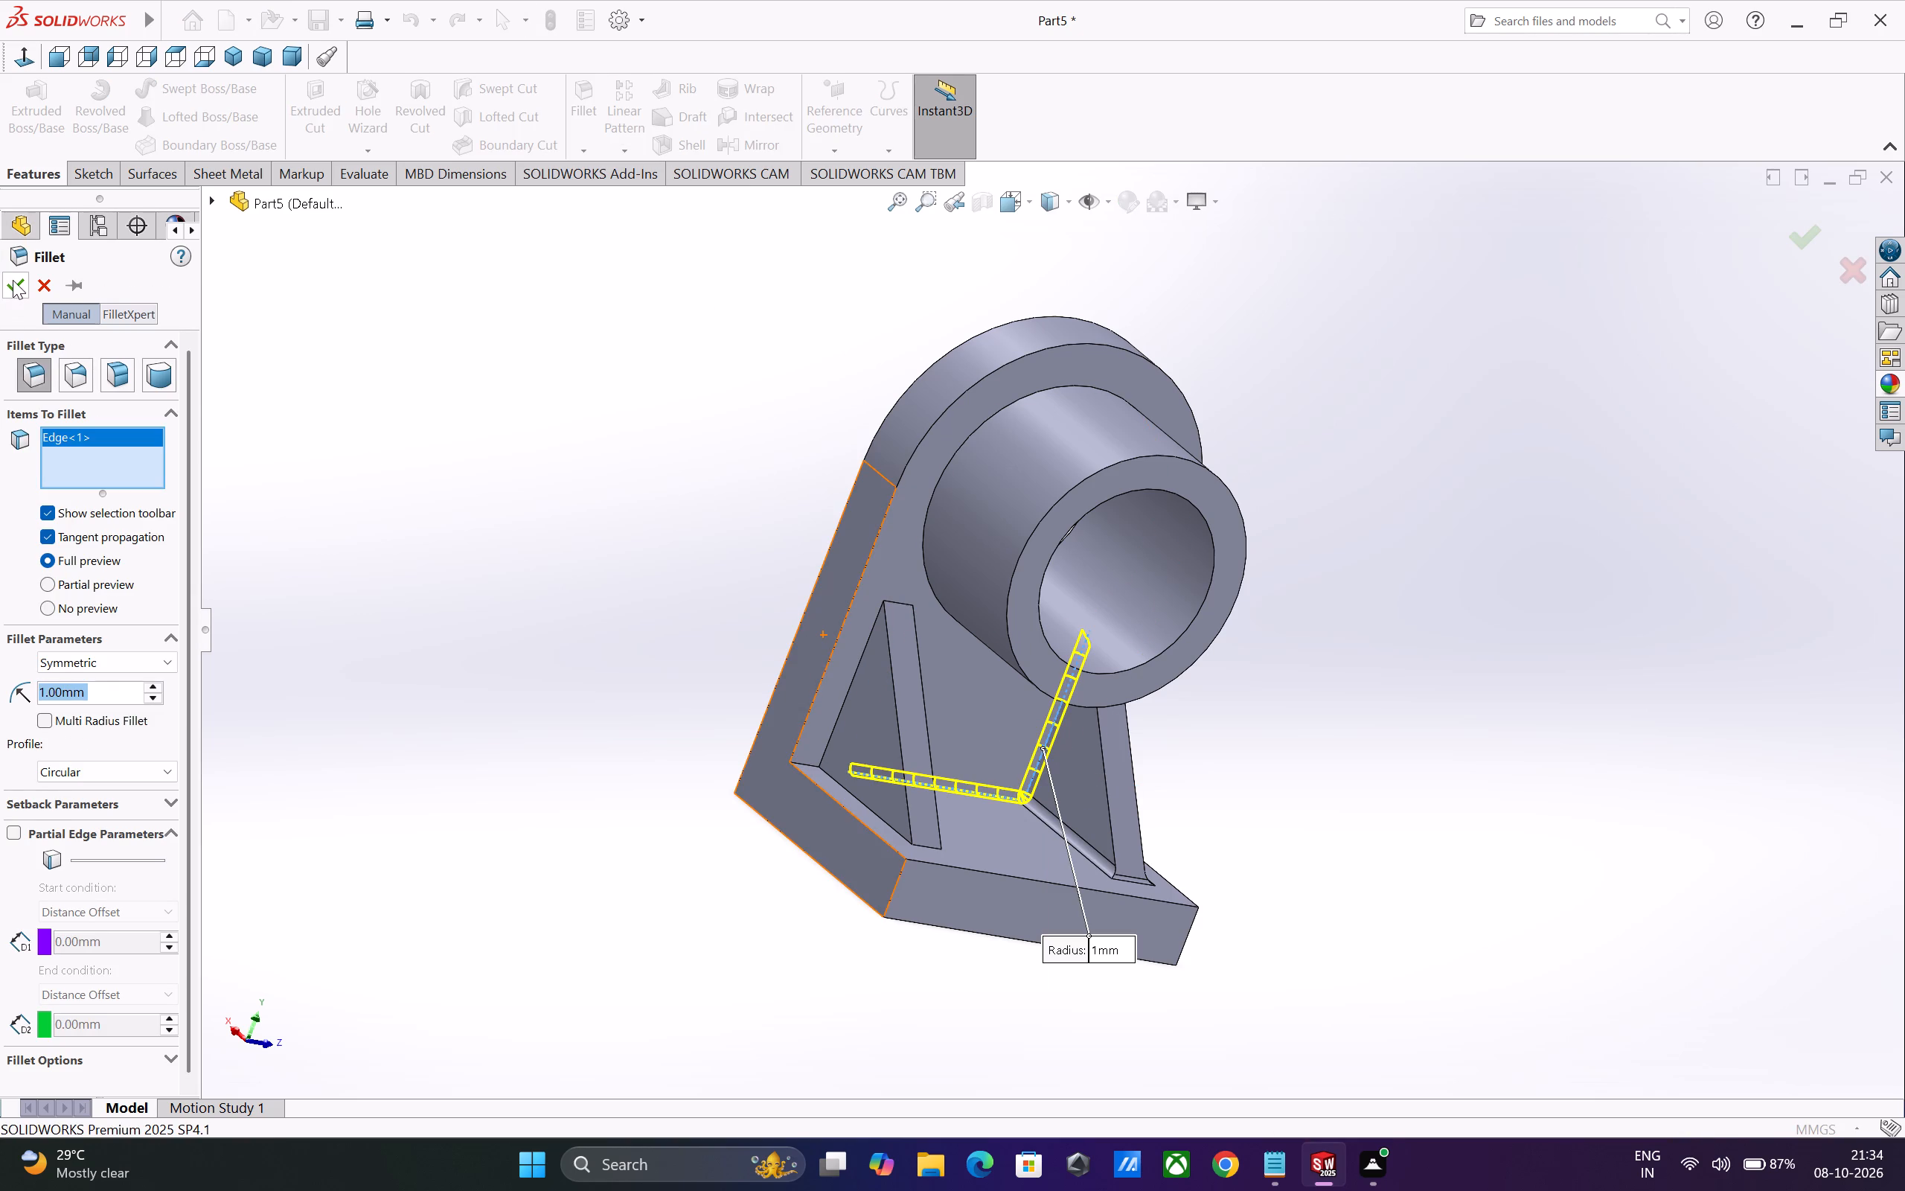
{"action": "left_click", "coordinate": [13, 280]}
Apply a 1 mm fillet to the other rib's inner edge at the base, with tangent propagation continuing up the upright.
{"action": "left_click", "coordinate": [586, 104]}
{"action": "middle_click_drag", "start_coordinate": [609, 686], "coordinate": [491, 537]}
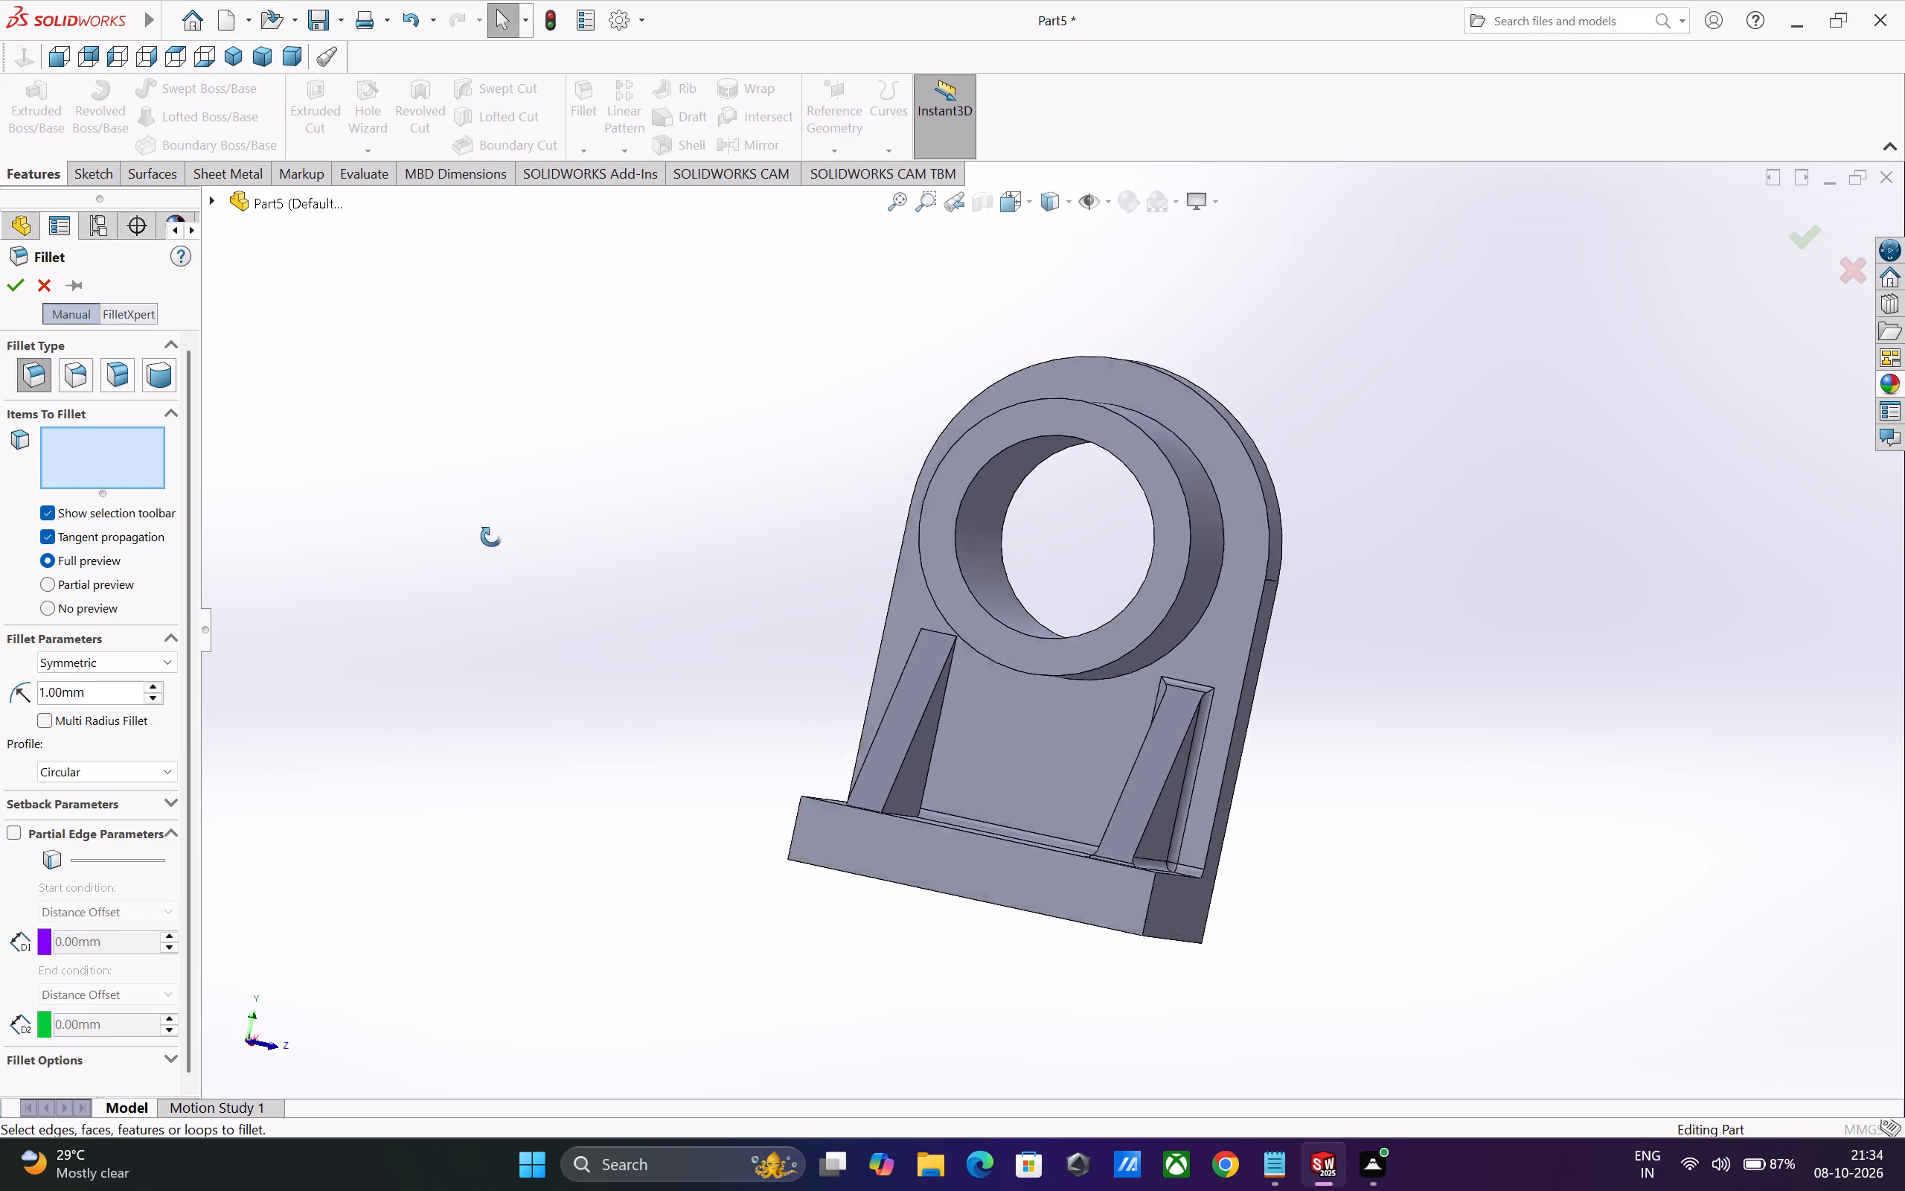
{"action": "middle_click_drag", "start_coordinate": [491, 537], "coordinate": [456, 497]}
{"action": "middle_click_drag", "start_coordinate": [633, 702], "coordinate": [649, 840]}
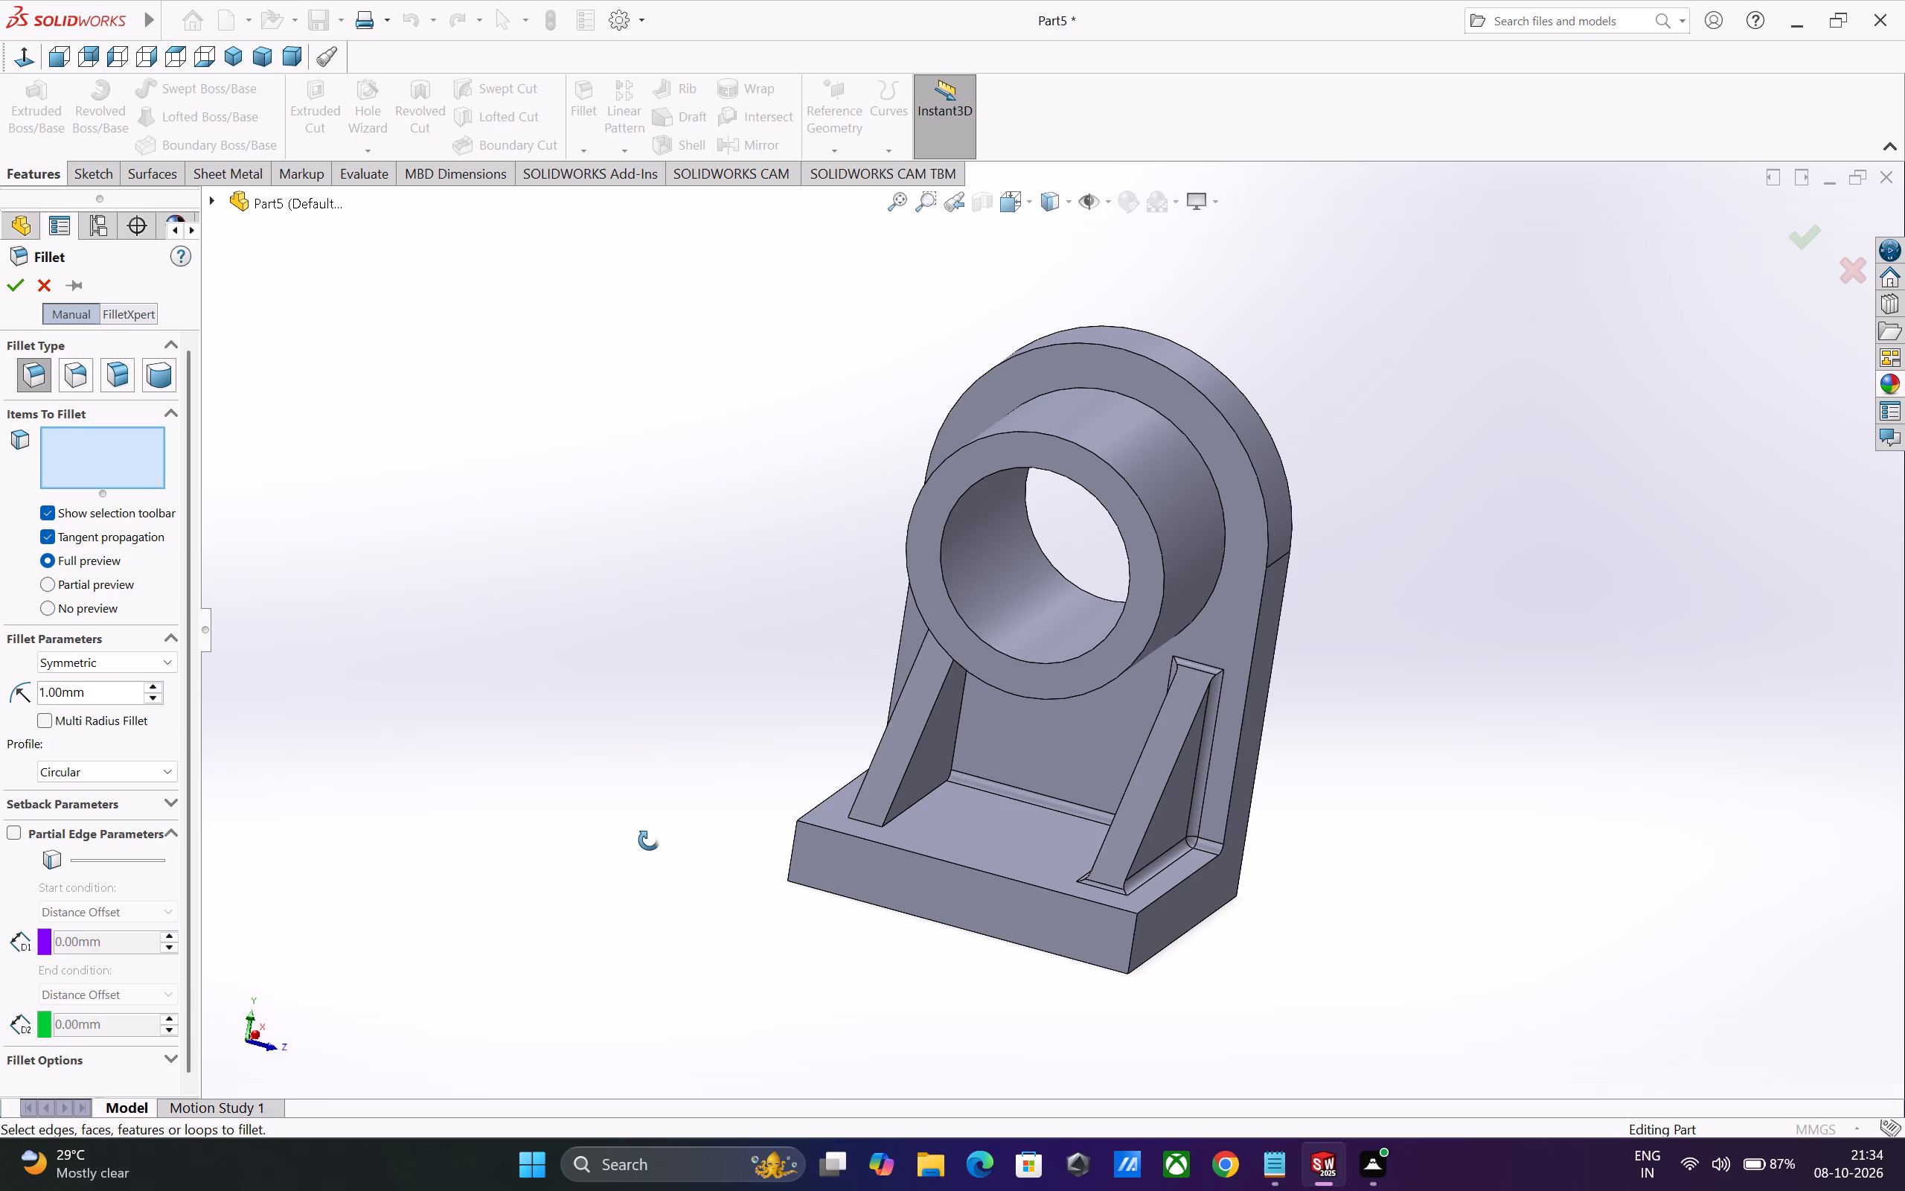
{"action": "middle_click_drag", "start_coordinate": [649, 840], "coordinate": [647, 840]}
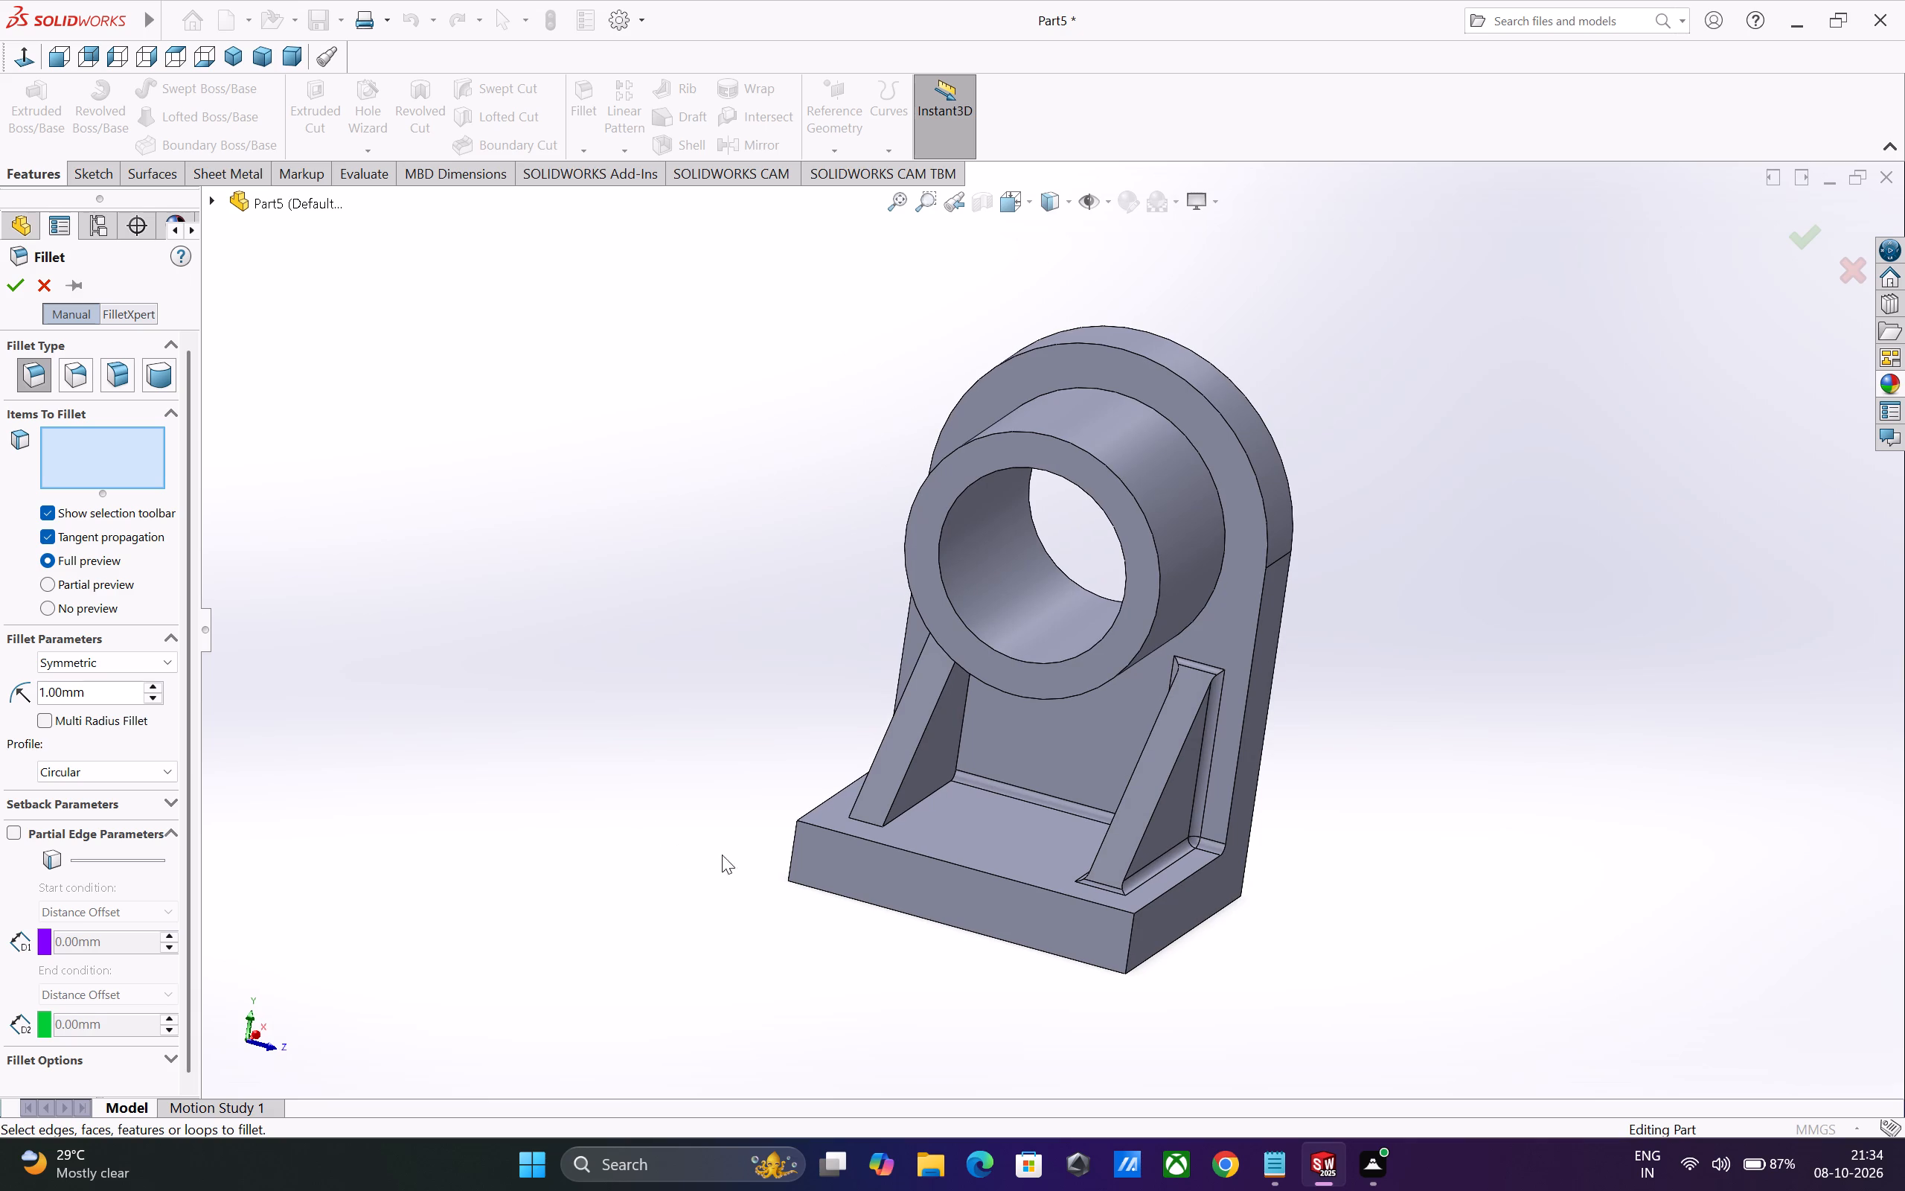
{"action": "left_click", "coordinate": [921, 801]}
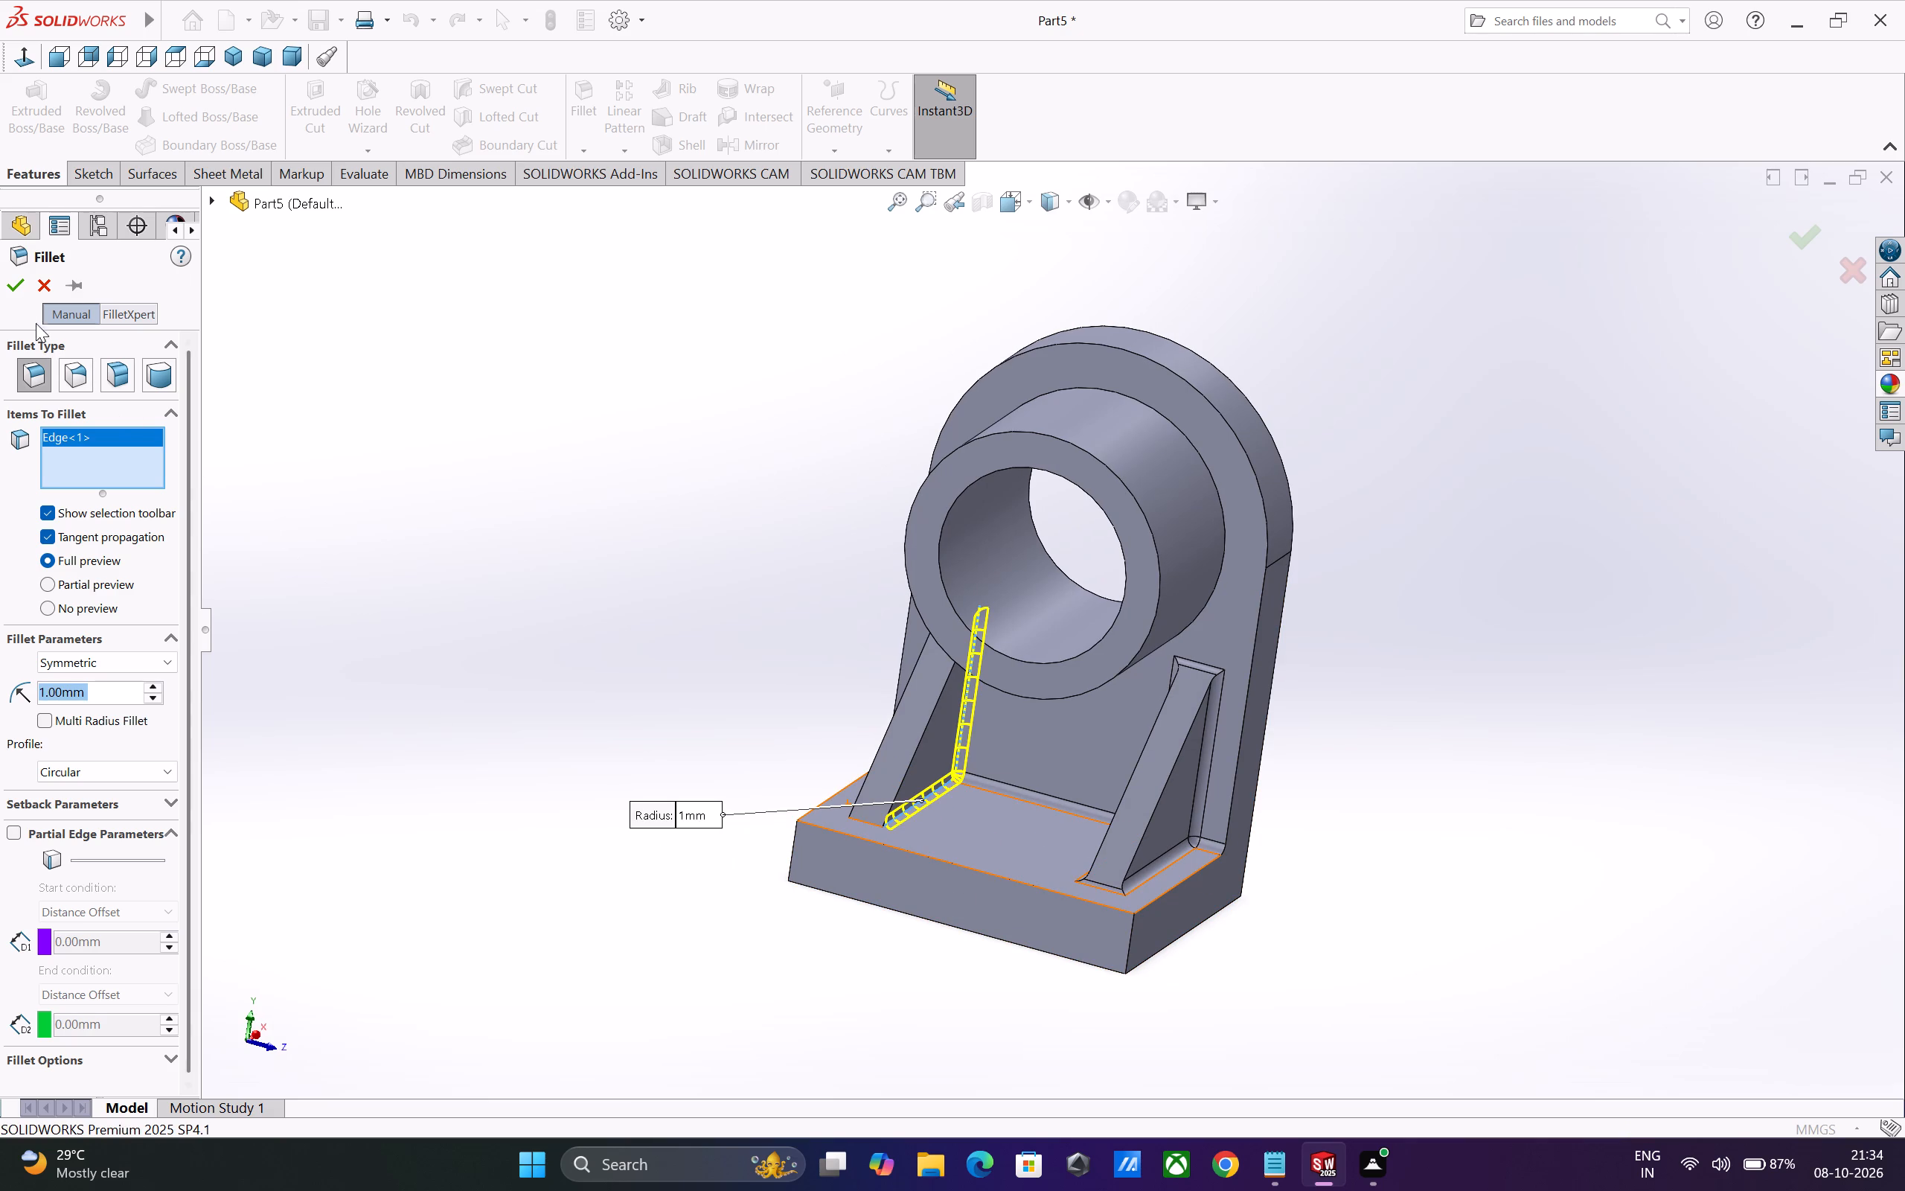
{"action": "left_click", "coordinate": [11, 284]}
Add two separate 1 mm fillets where this second rib meets the base: its short front edge, then its outer side edge.
{"action": "middle_click_drag", "start_coordinate": [730, 877], "coordinate": [791, 913]}
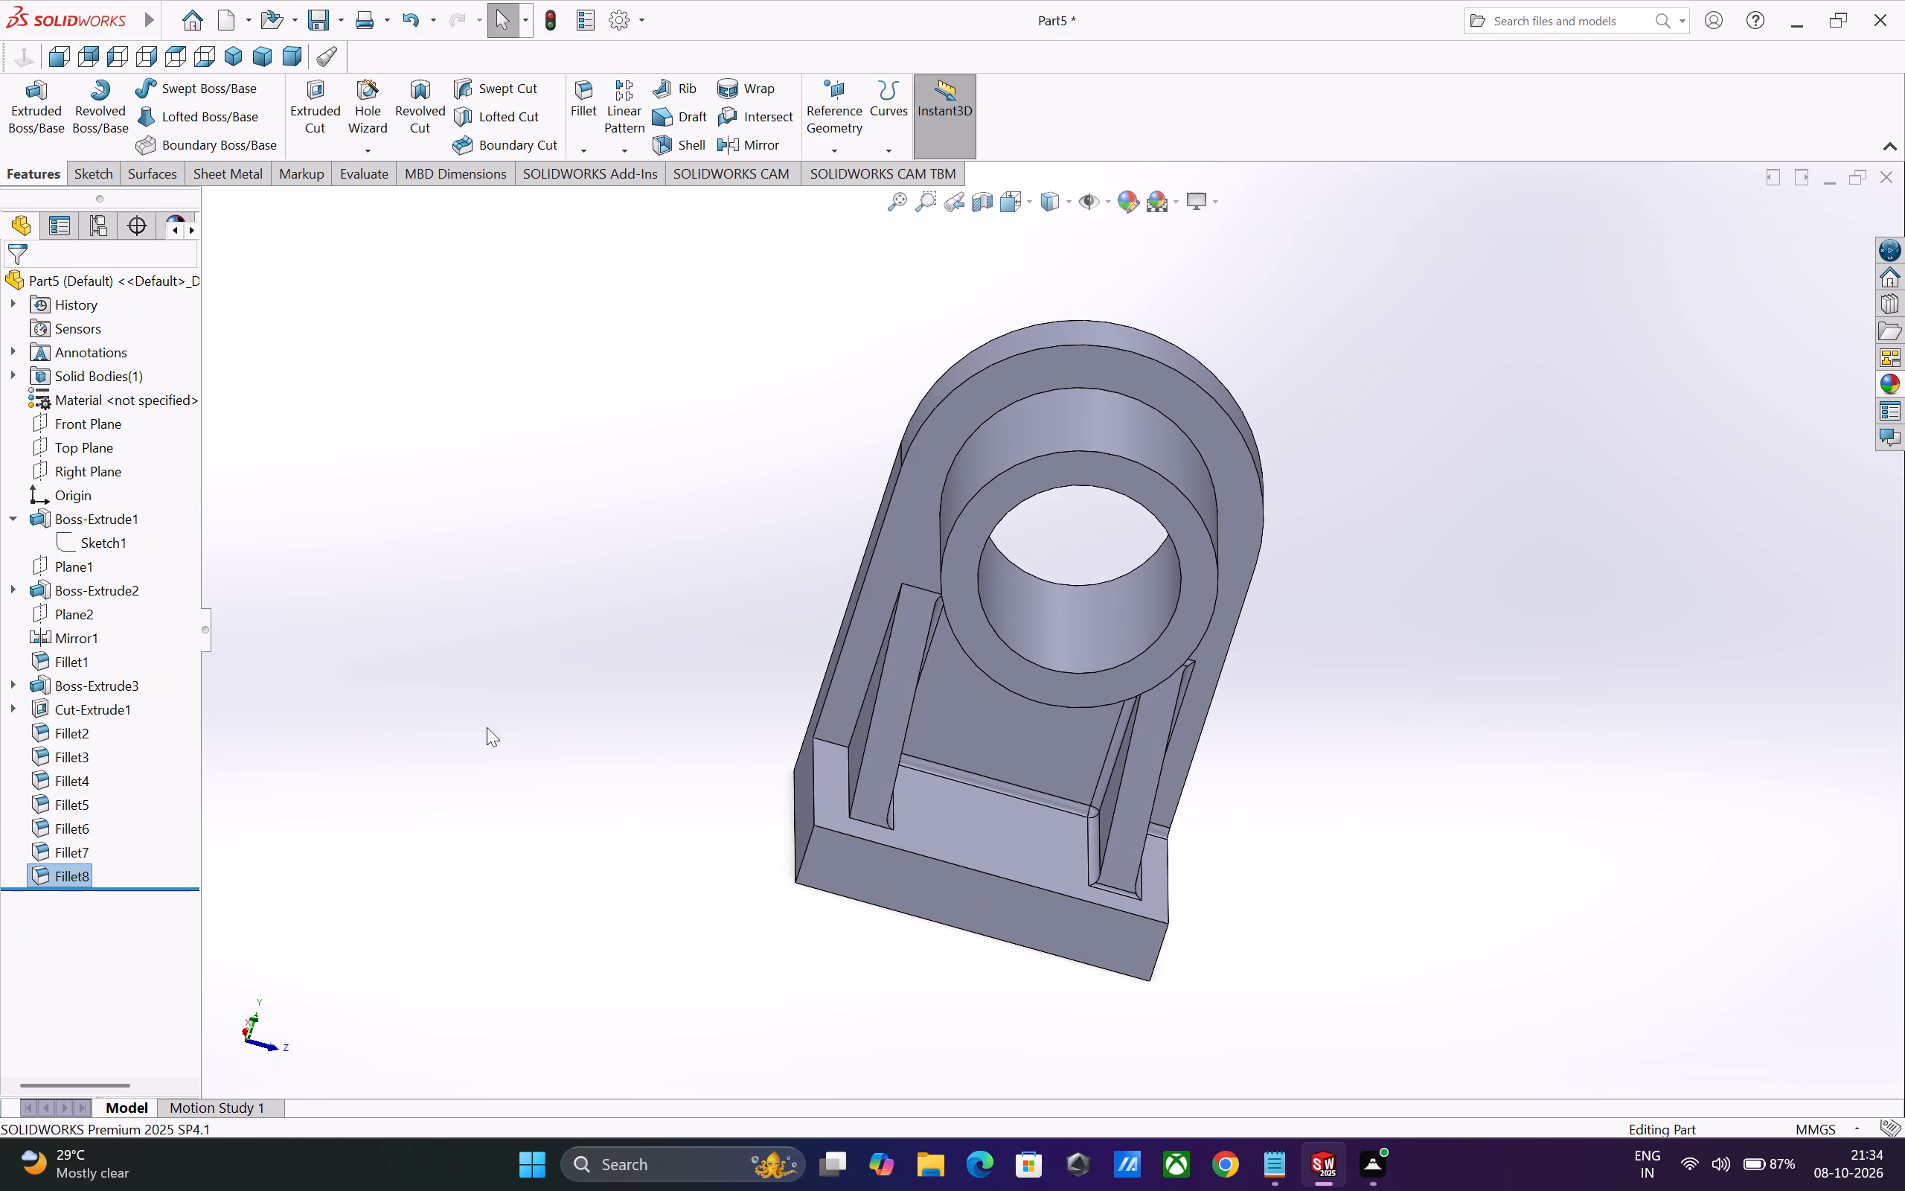
{"action": "left_click", "coordinate": [585, 121]}
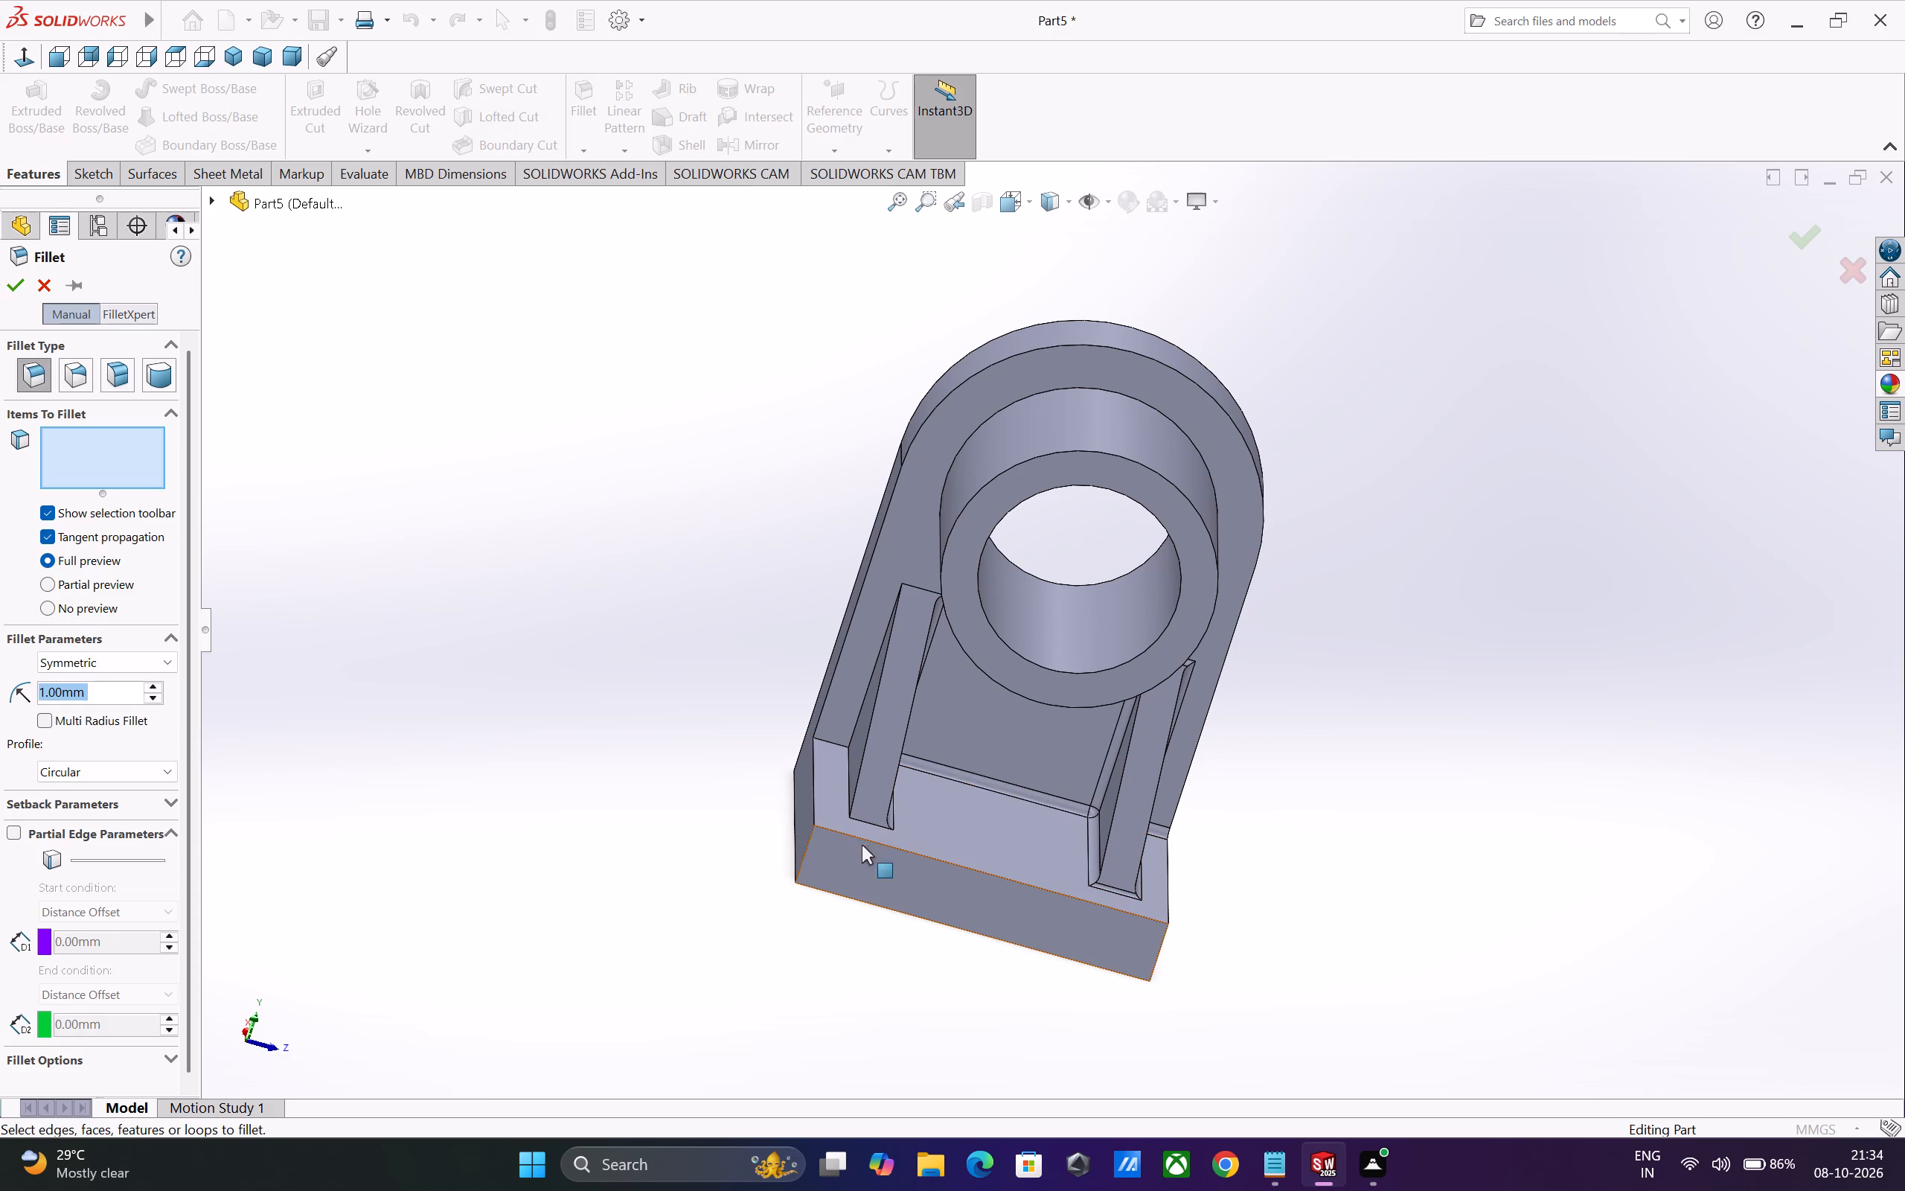
{"action": "left_click", "coordinate": [868, 824]}
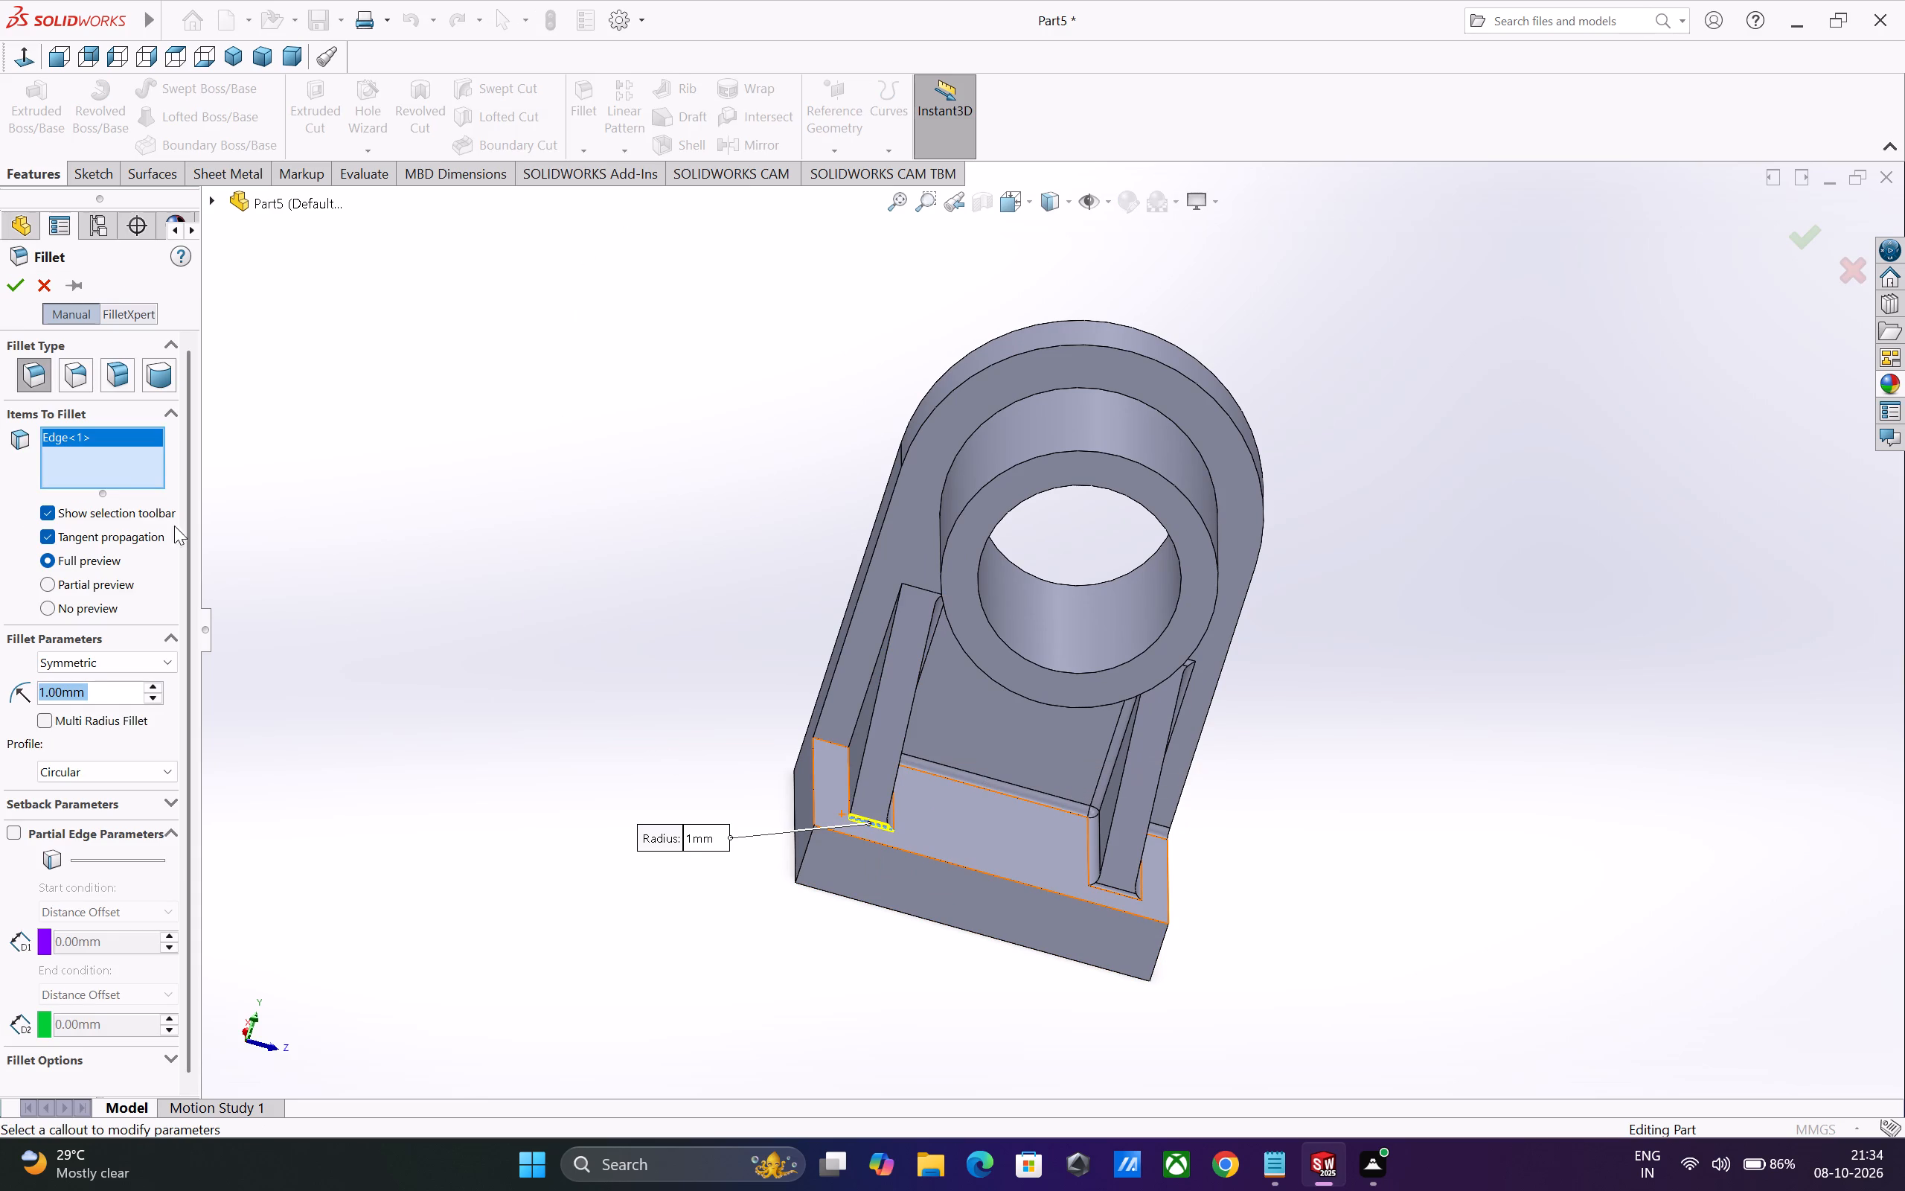
{"action": "left_click", "coordinate": [13, 279]}
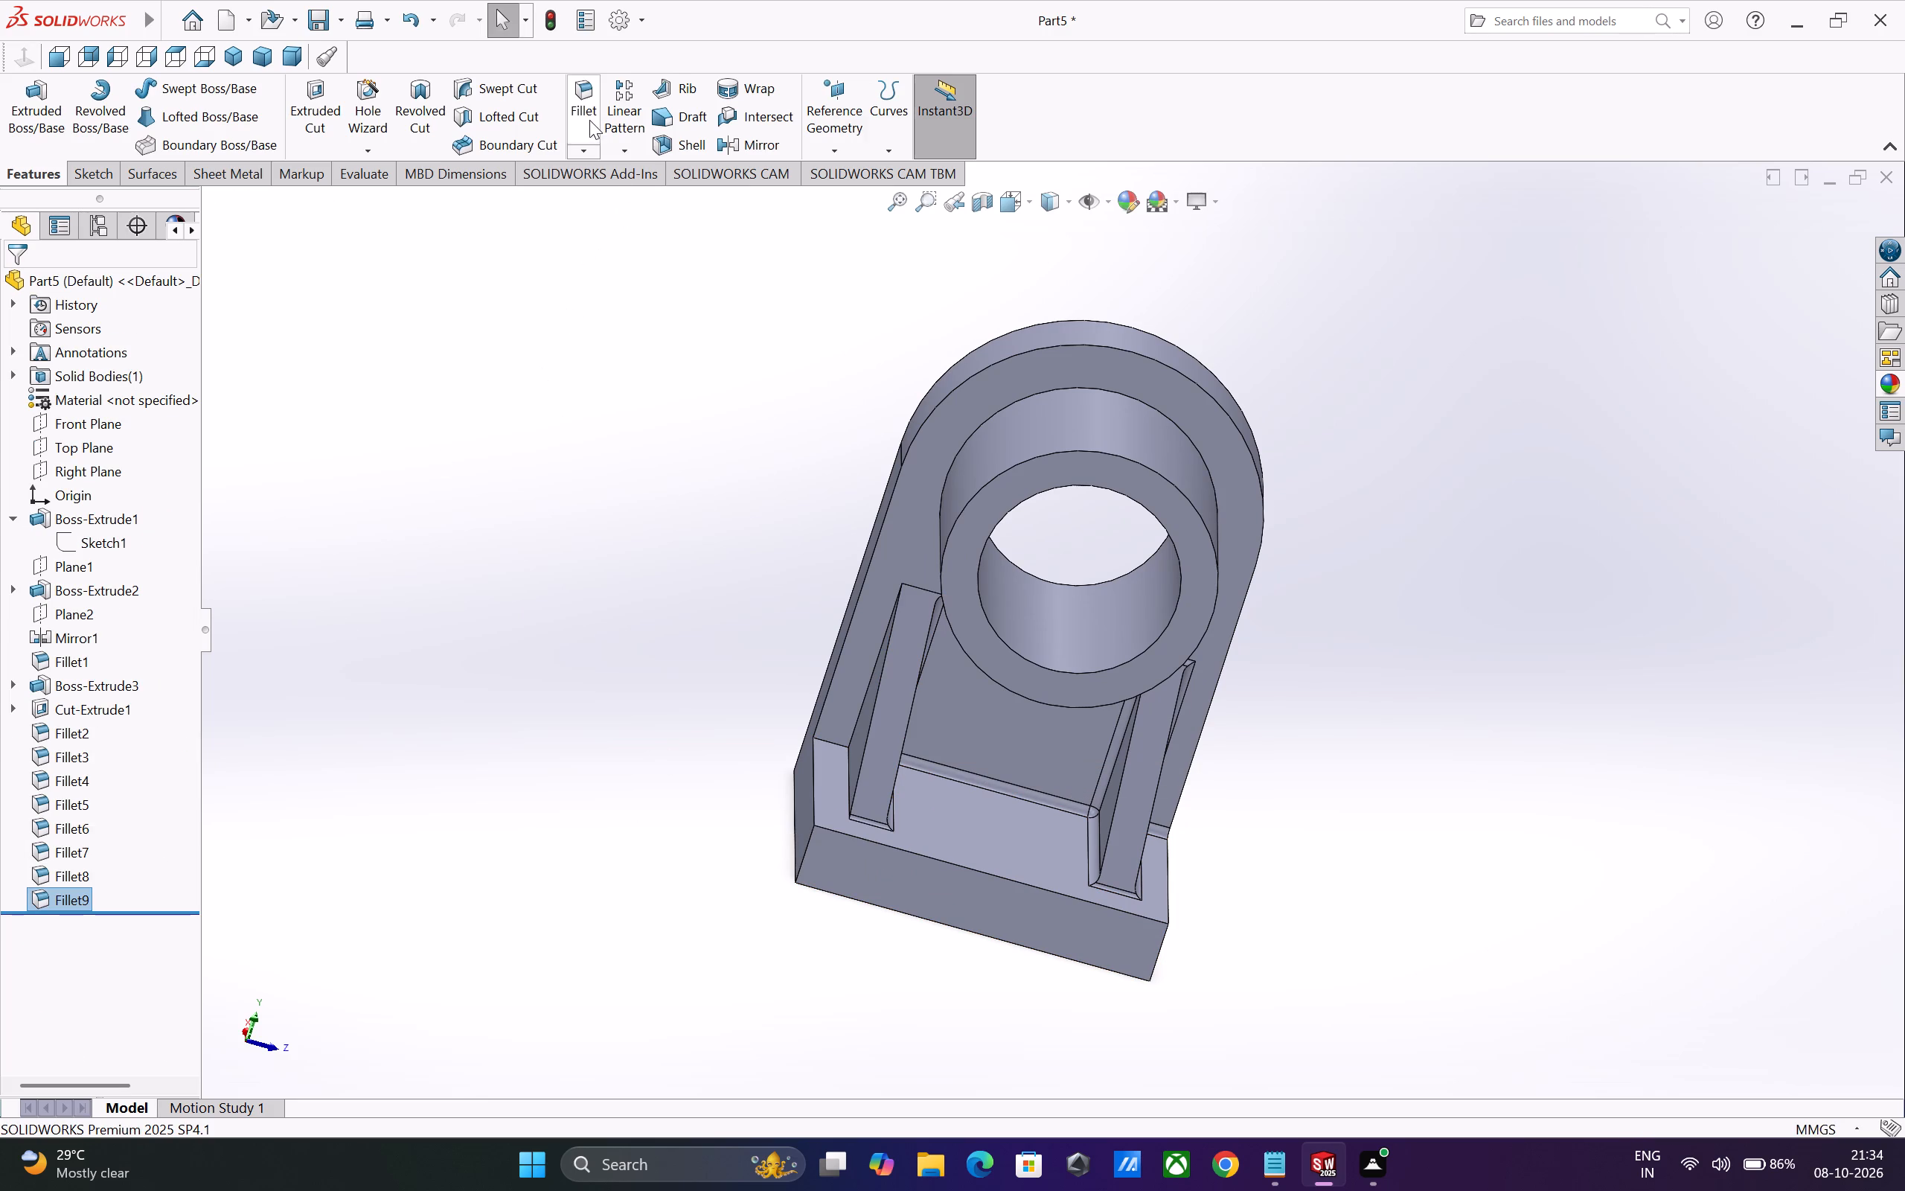
{"action": "left_click", "coordinate": [589, 120]}
{"action": "middle_click_drag", "start_coordinate": [546, 747], "coordinate": [615, 800]}
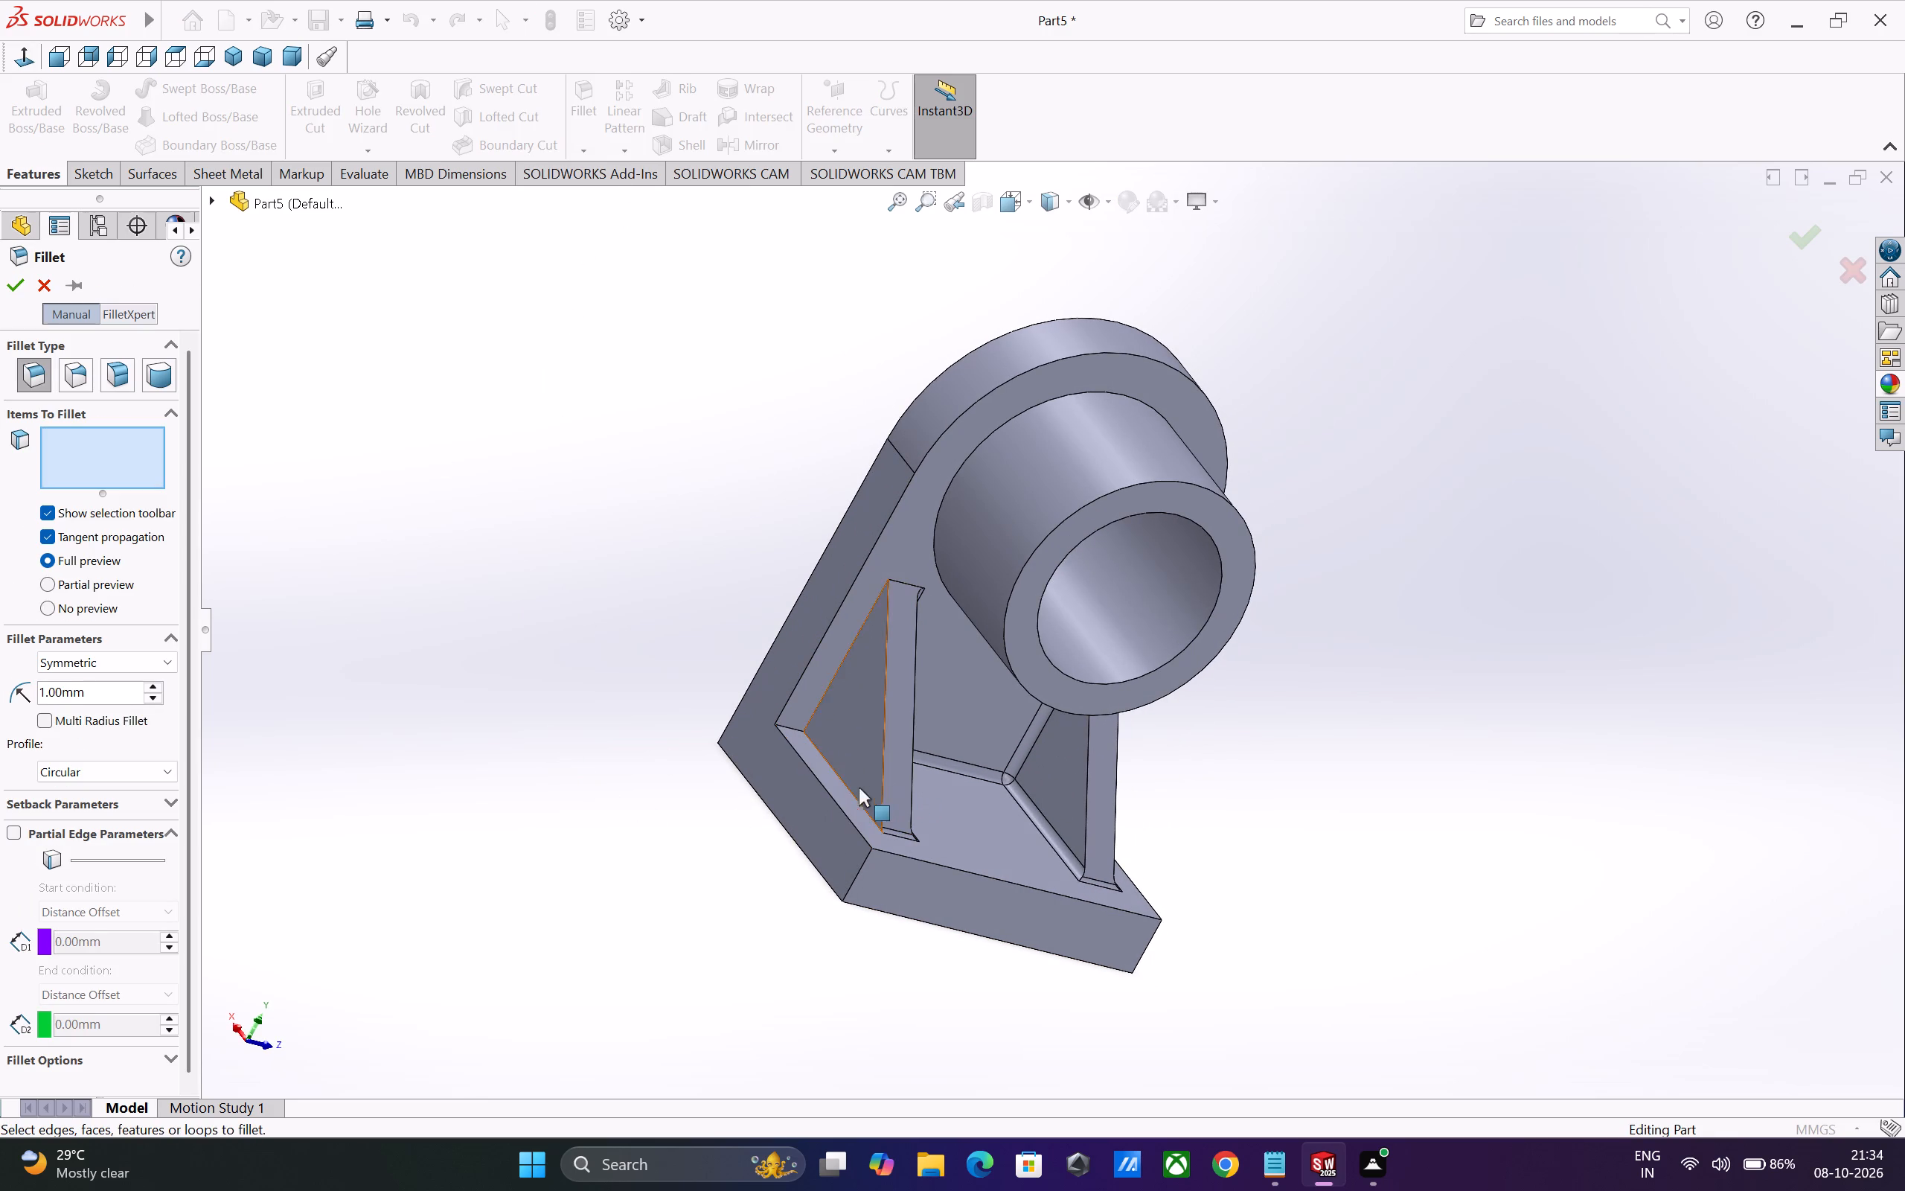
{"action": "left_click", "coordinate": [851, 793]}
{"action": "left_click", "coordinate": [7, 284]}
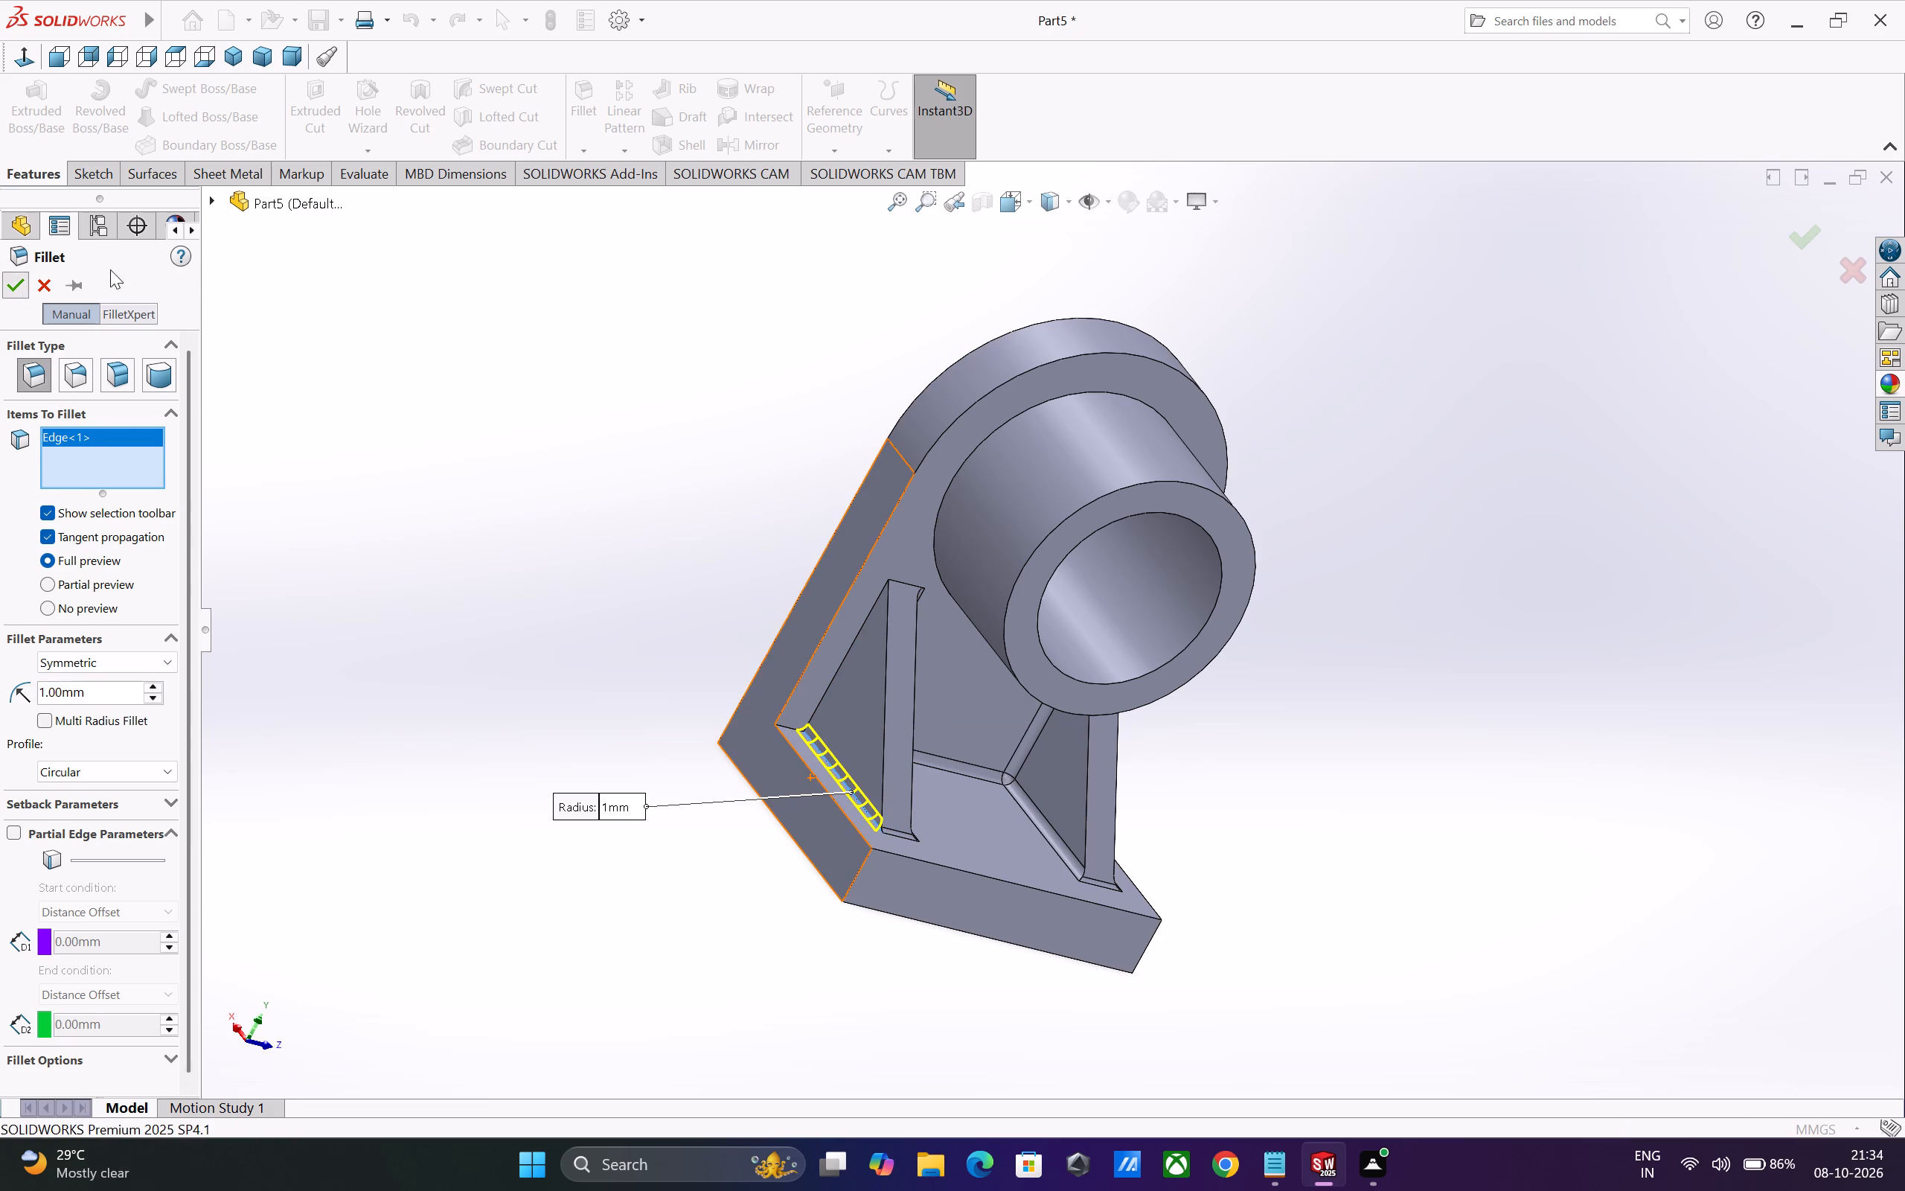
Add two separate 1 mm fillets where the second rib meets the upright: its outer side edge, then its top edge.
{"action": "left_click", "coordinate": [592, 115]}
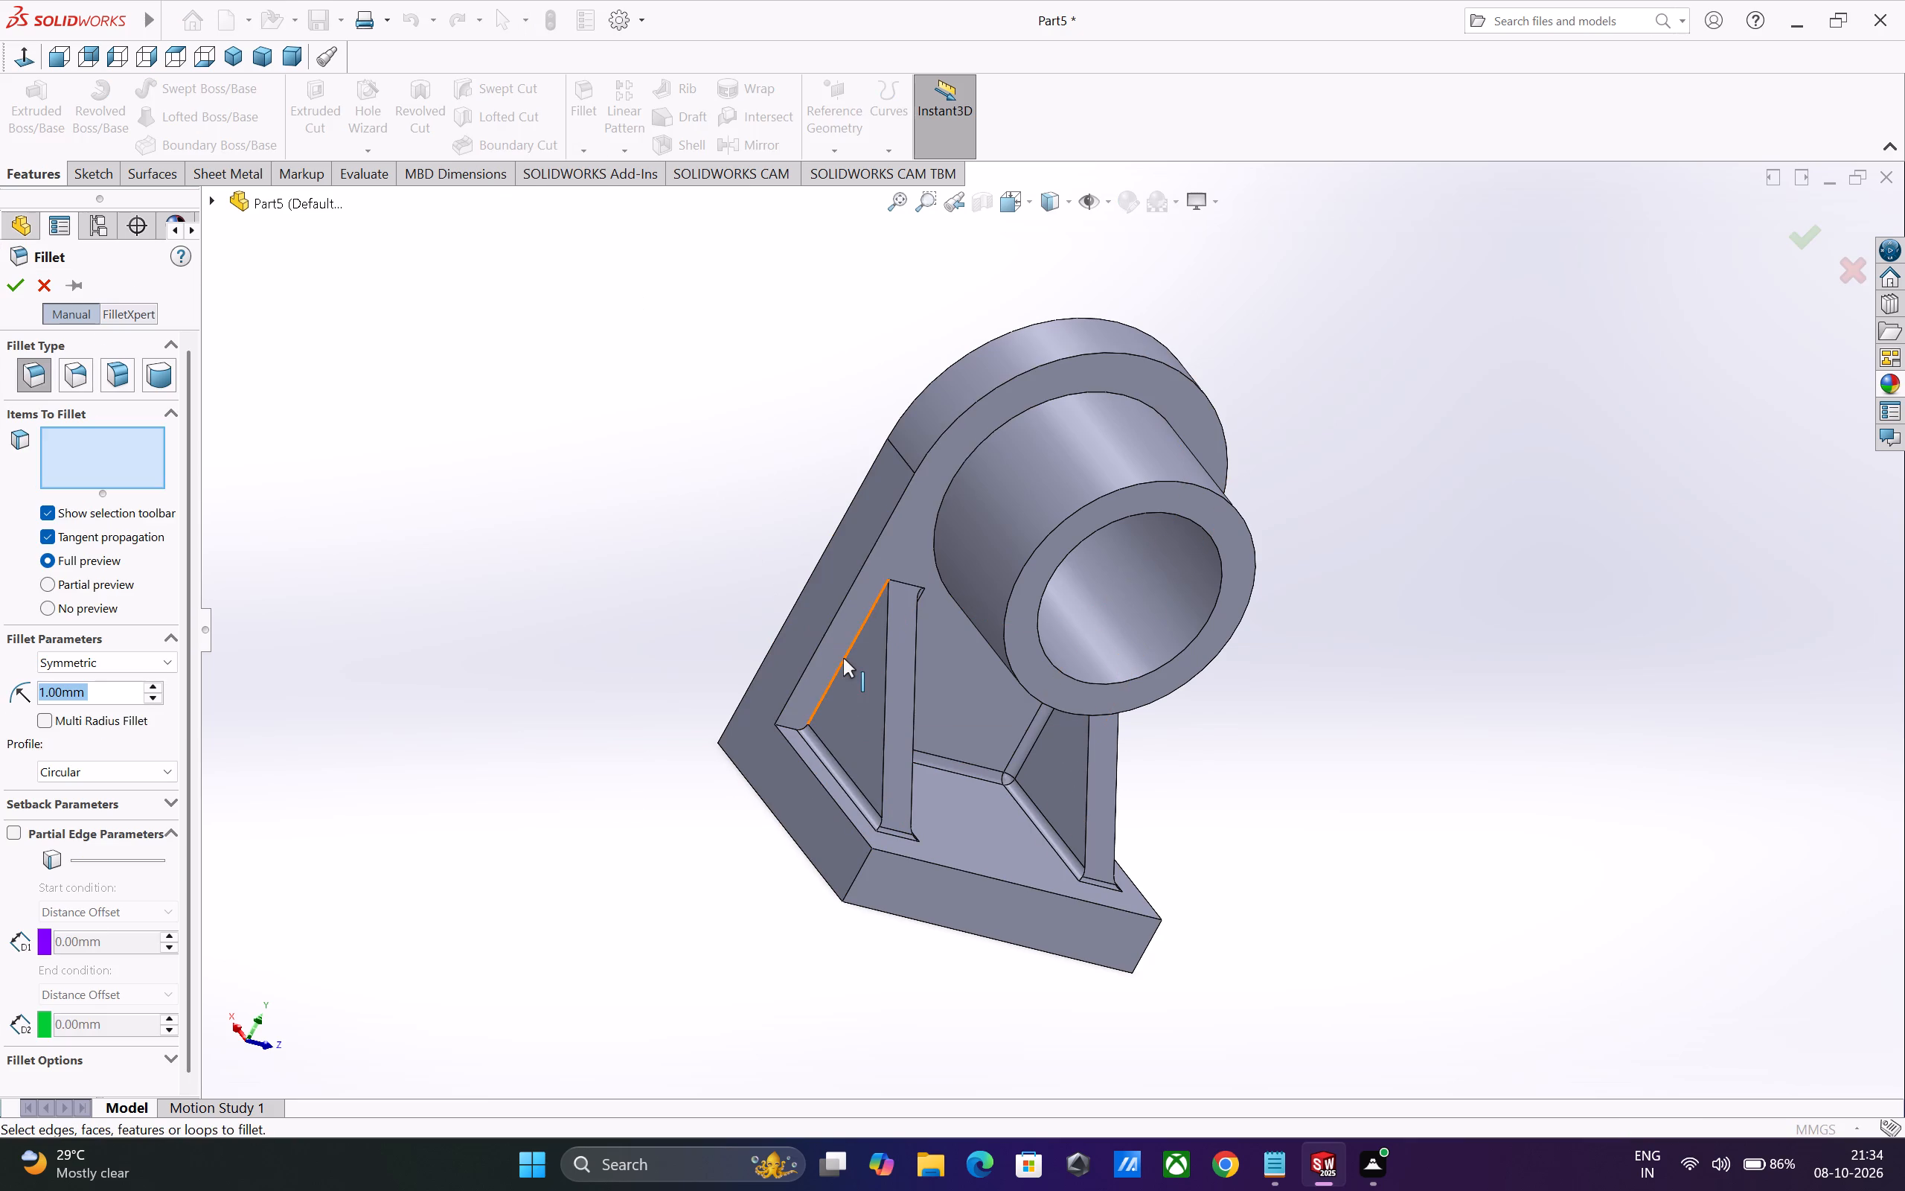
{"action": "left_click", "coordinate": [843, 658]}
{"action": "left_click", "coordinate": [22, 280]}
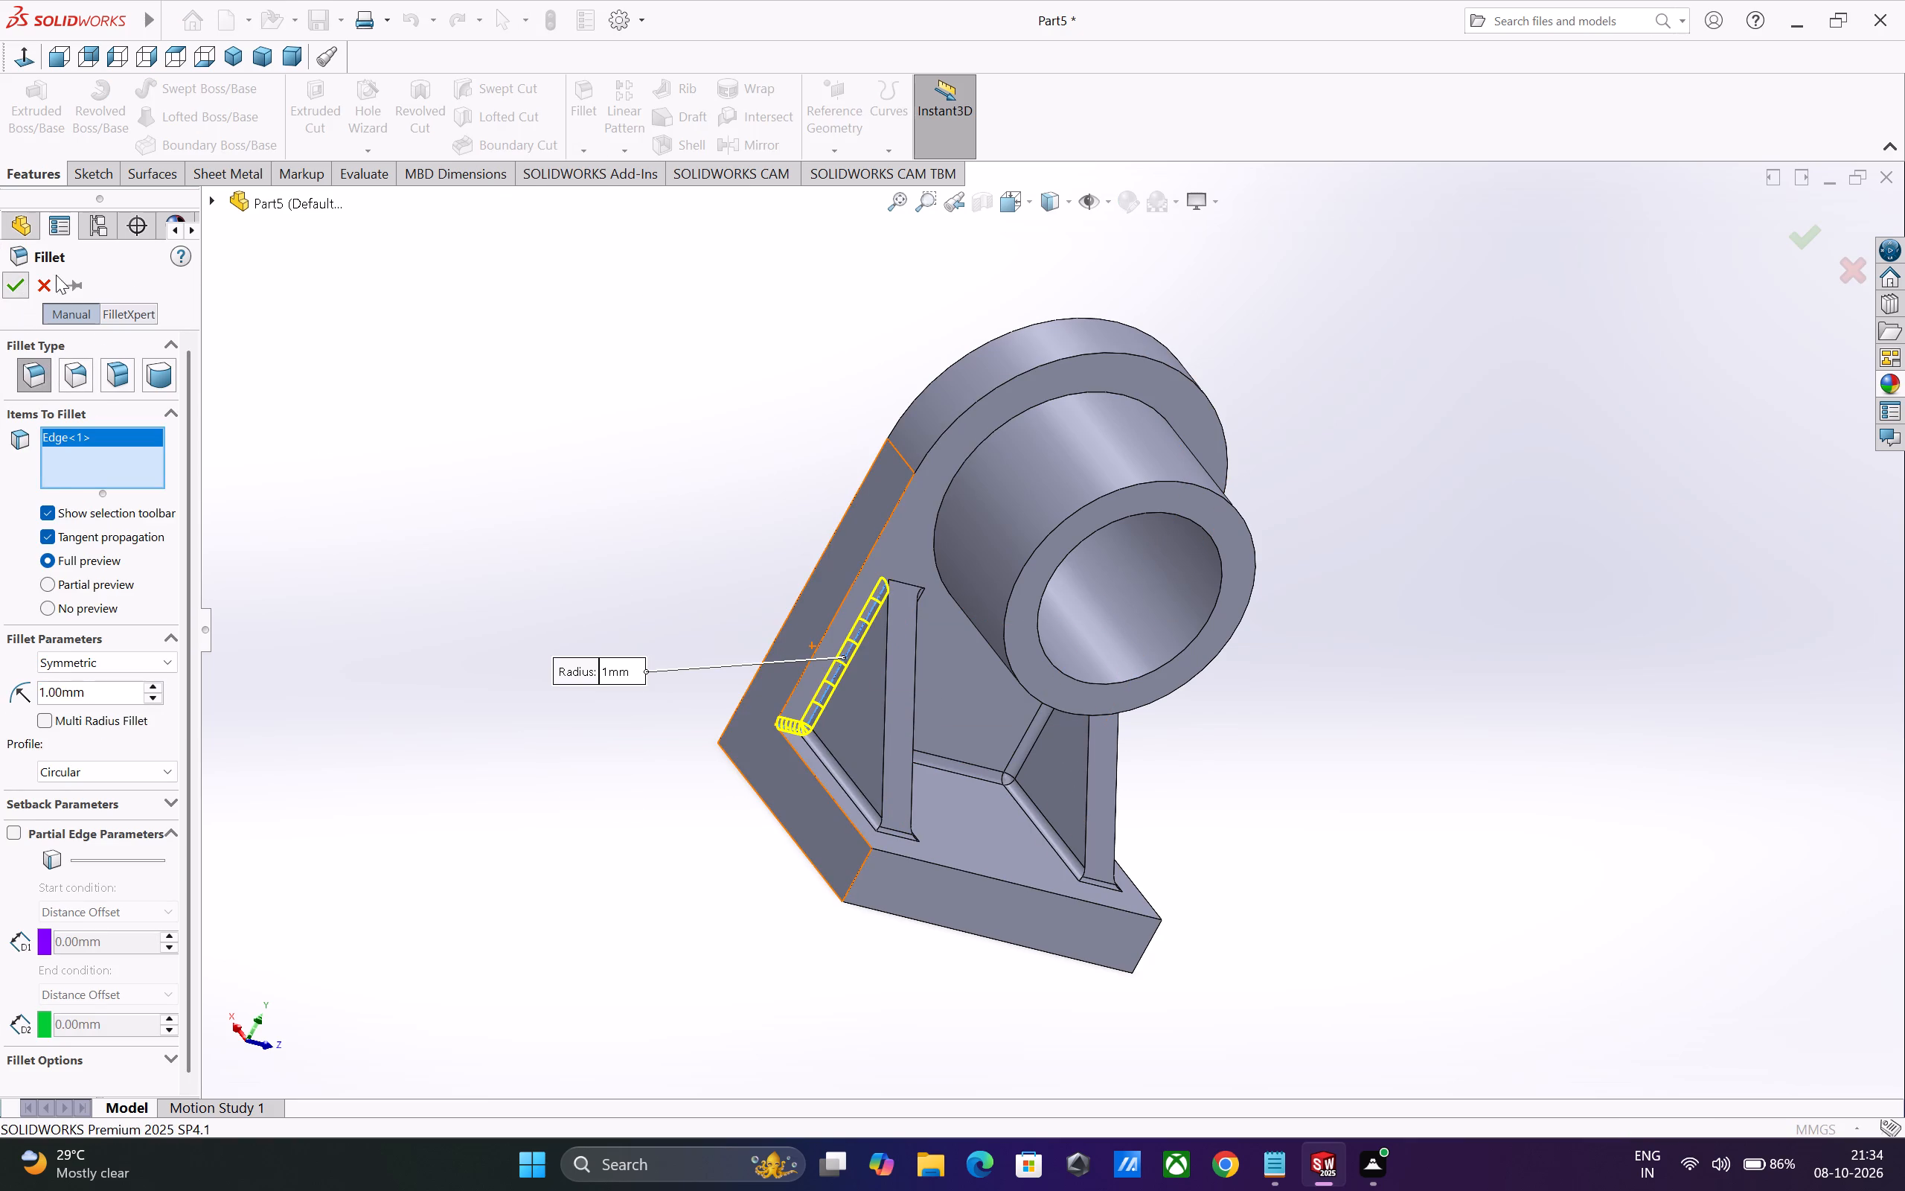
{"action": "left_click", "coordinate": [584, 122]}
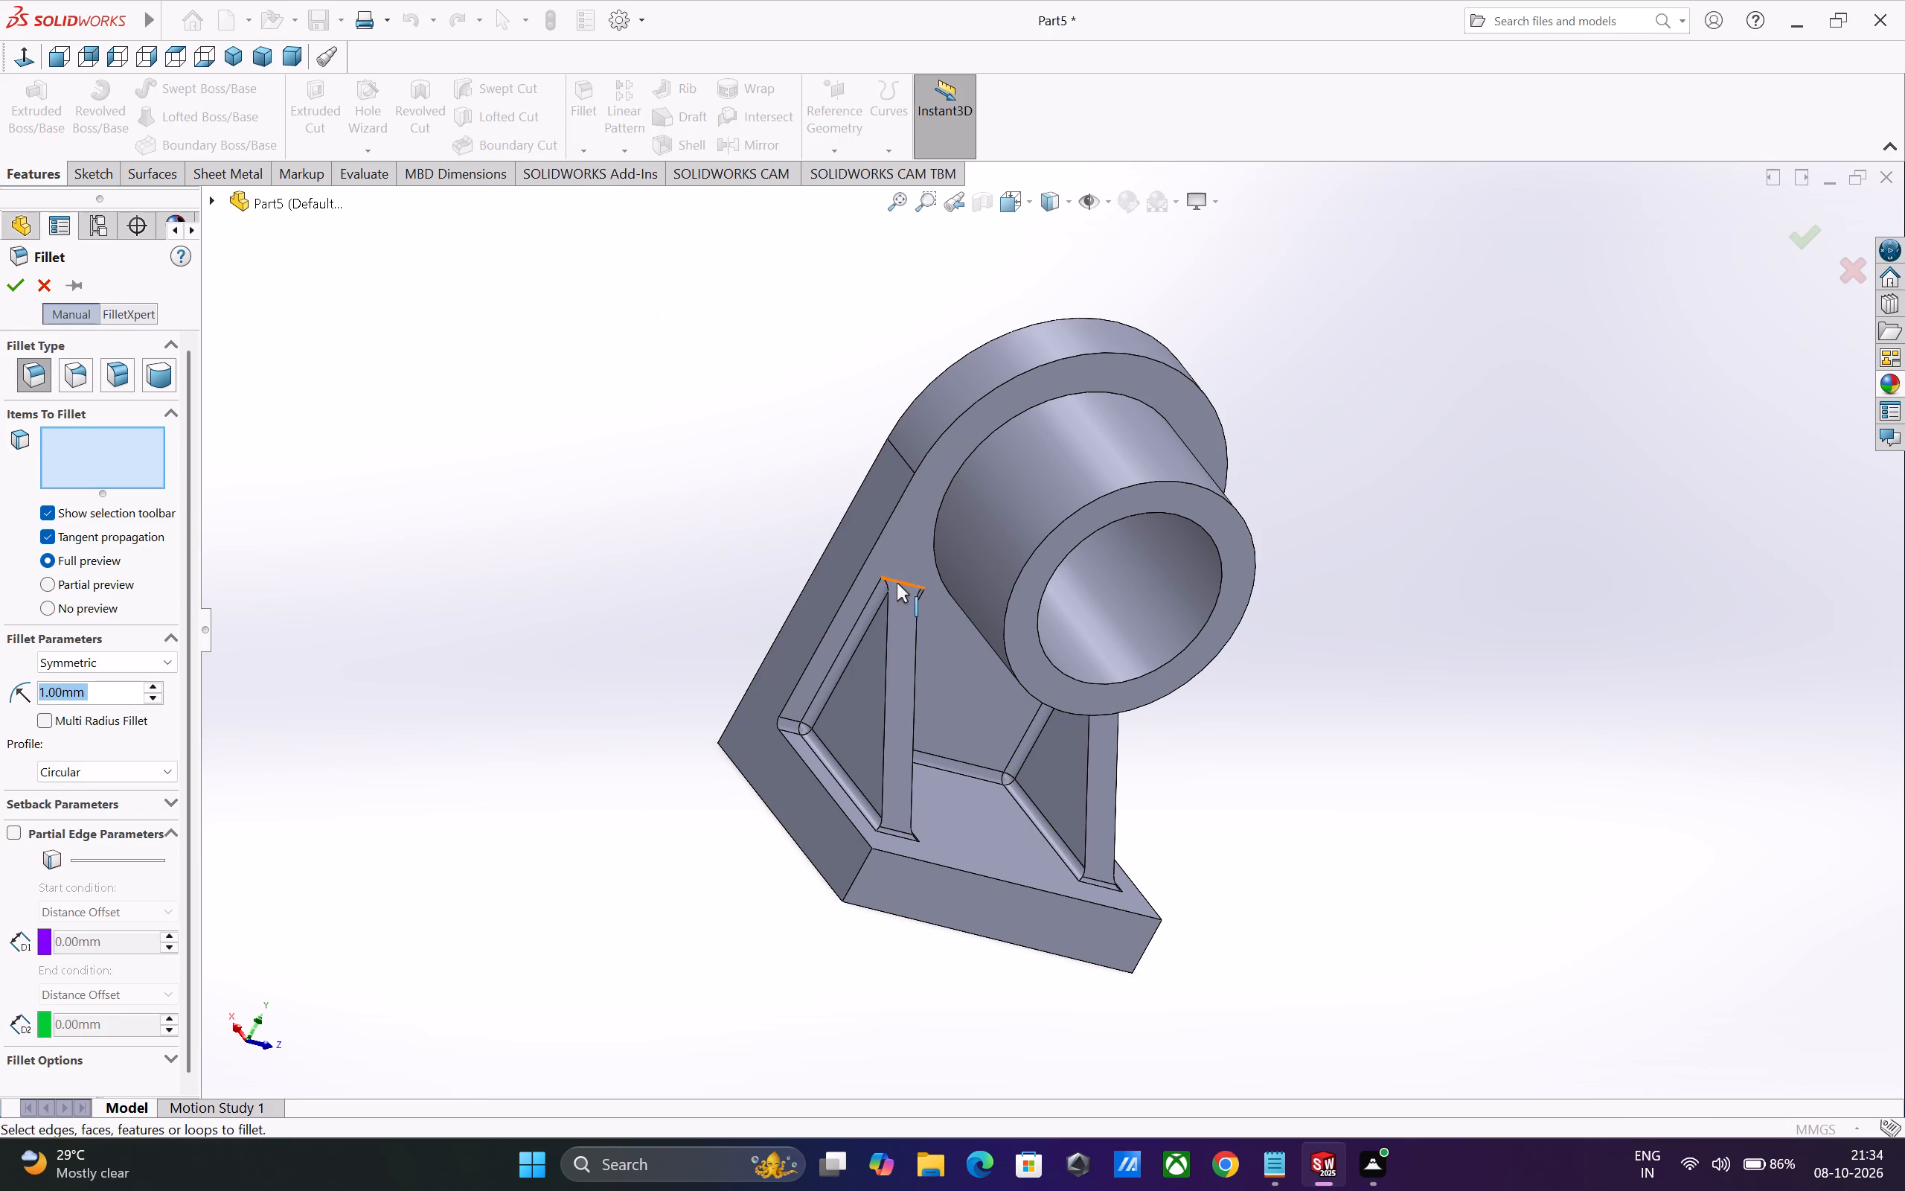
{"action": "left_click", "coordinate": [897, 582]}
{"action": "left_click", "coordinate": [17, 291]}
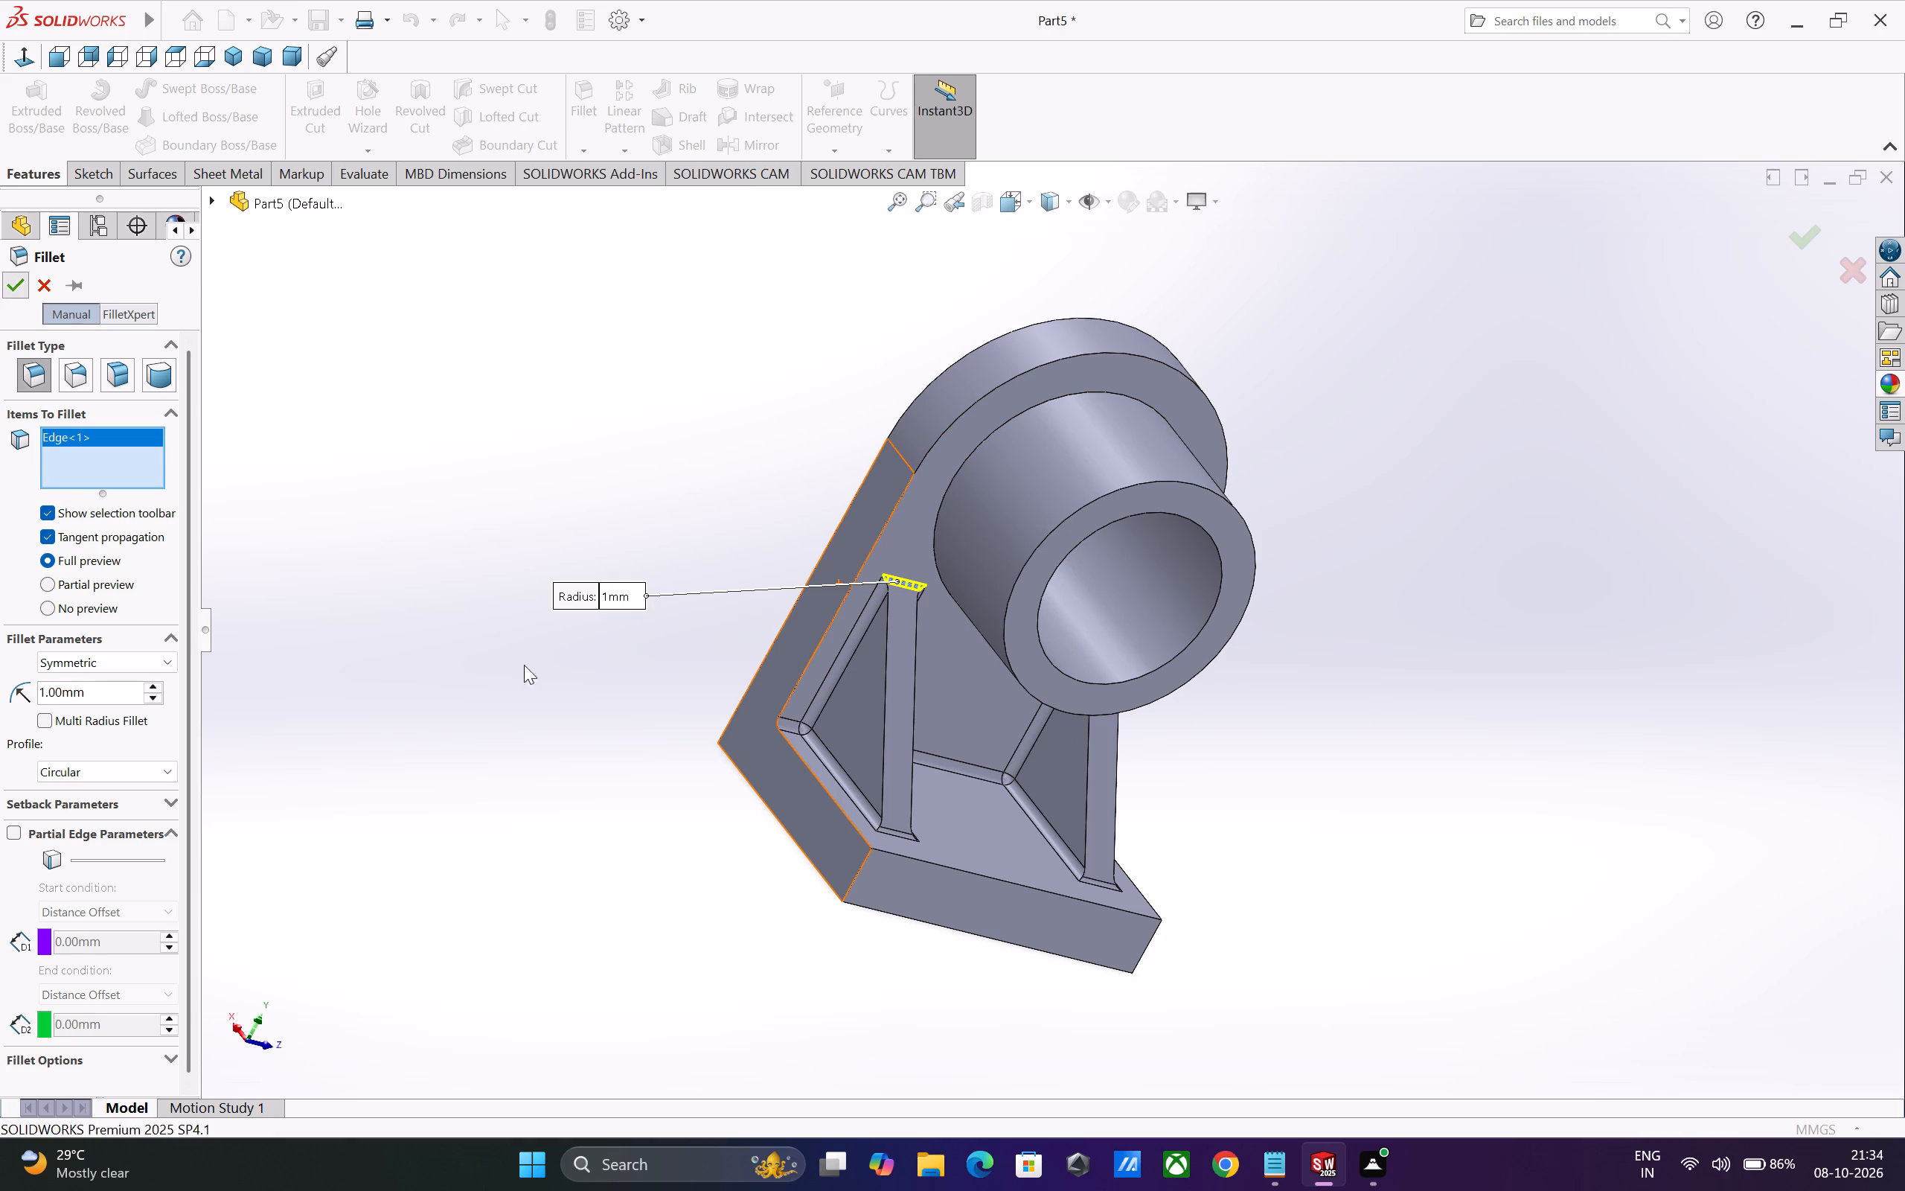
Apply a 2 mm fillet to the top front edge of the base.
{"action": "middle_click_drag", "start_coordinate": [729, 826], "coordinate": [711, 759]}
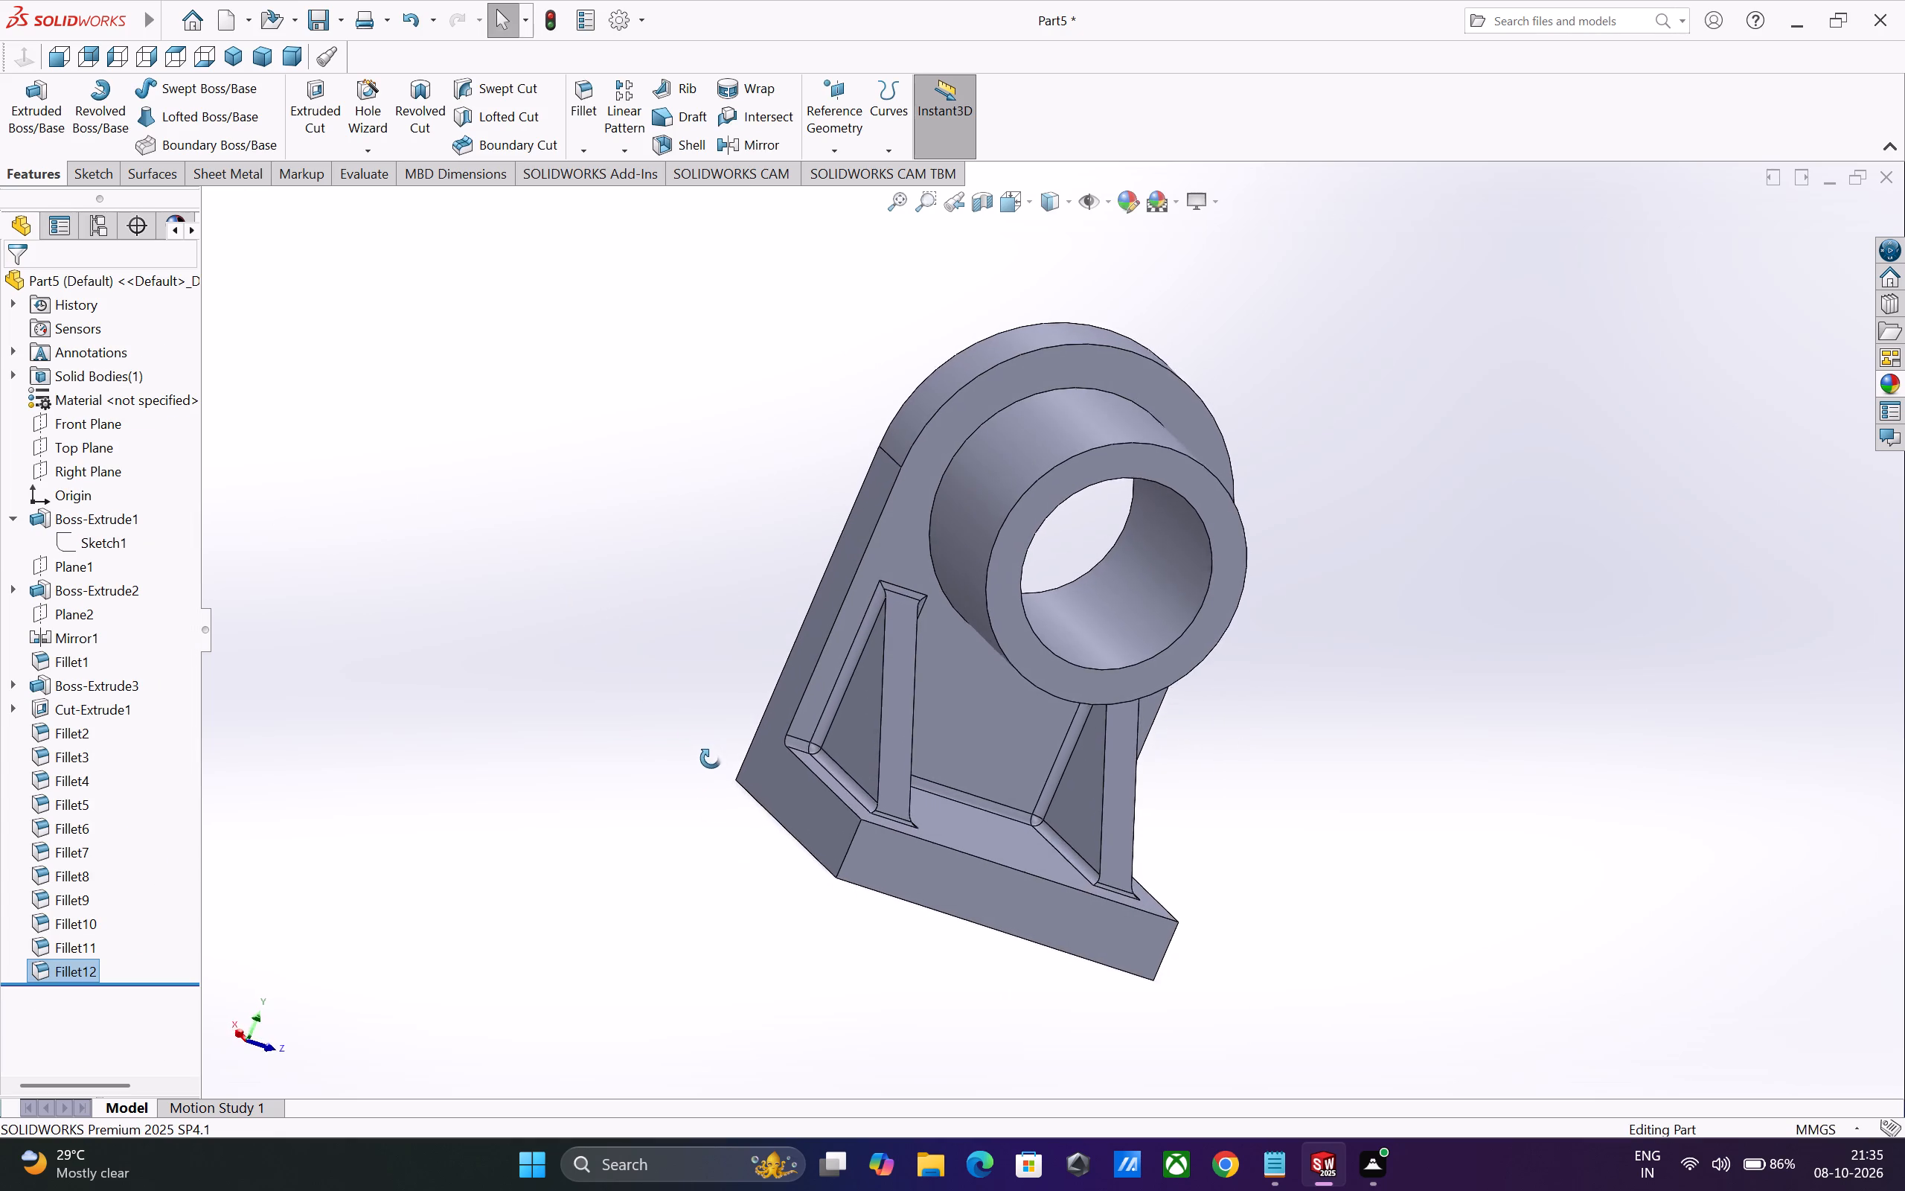
{"action": "middle_click_drag", "start_coordinate": [711, 759], "coordinate": [592, 770]}
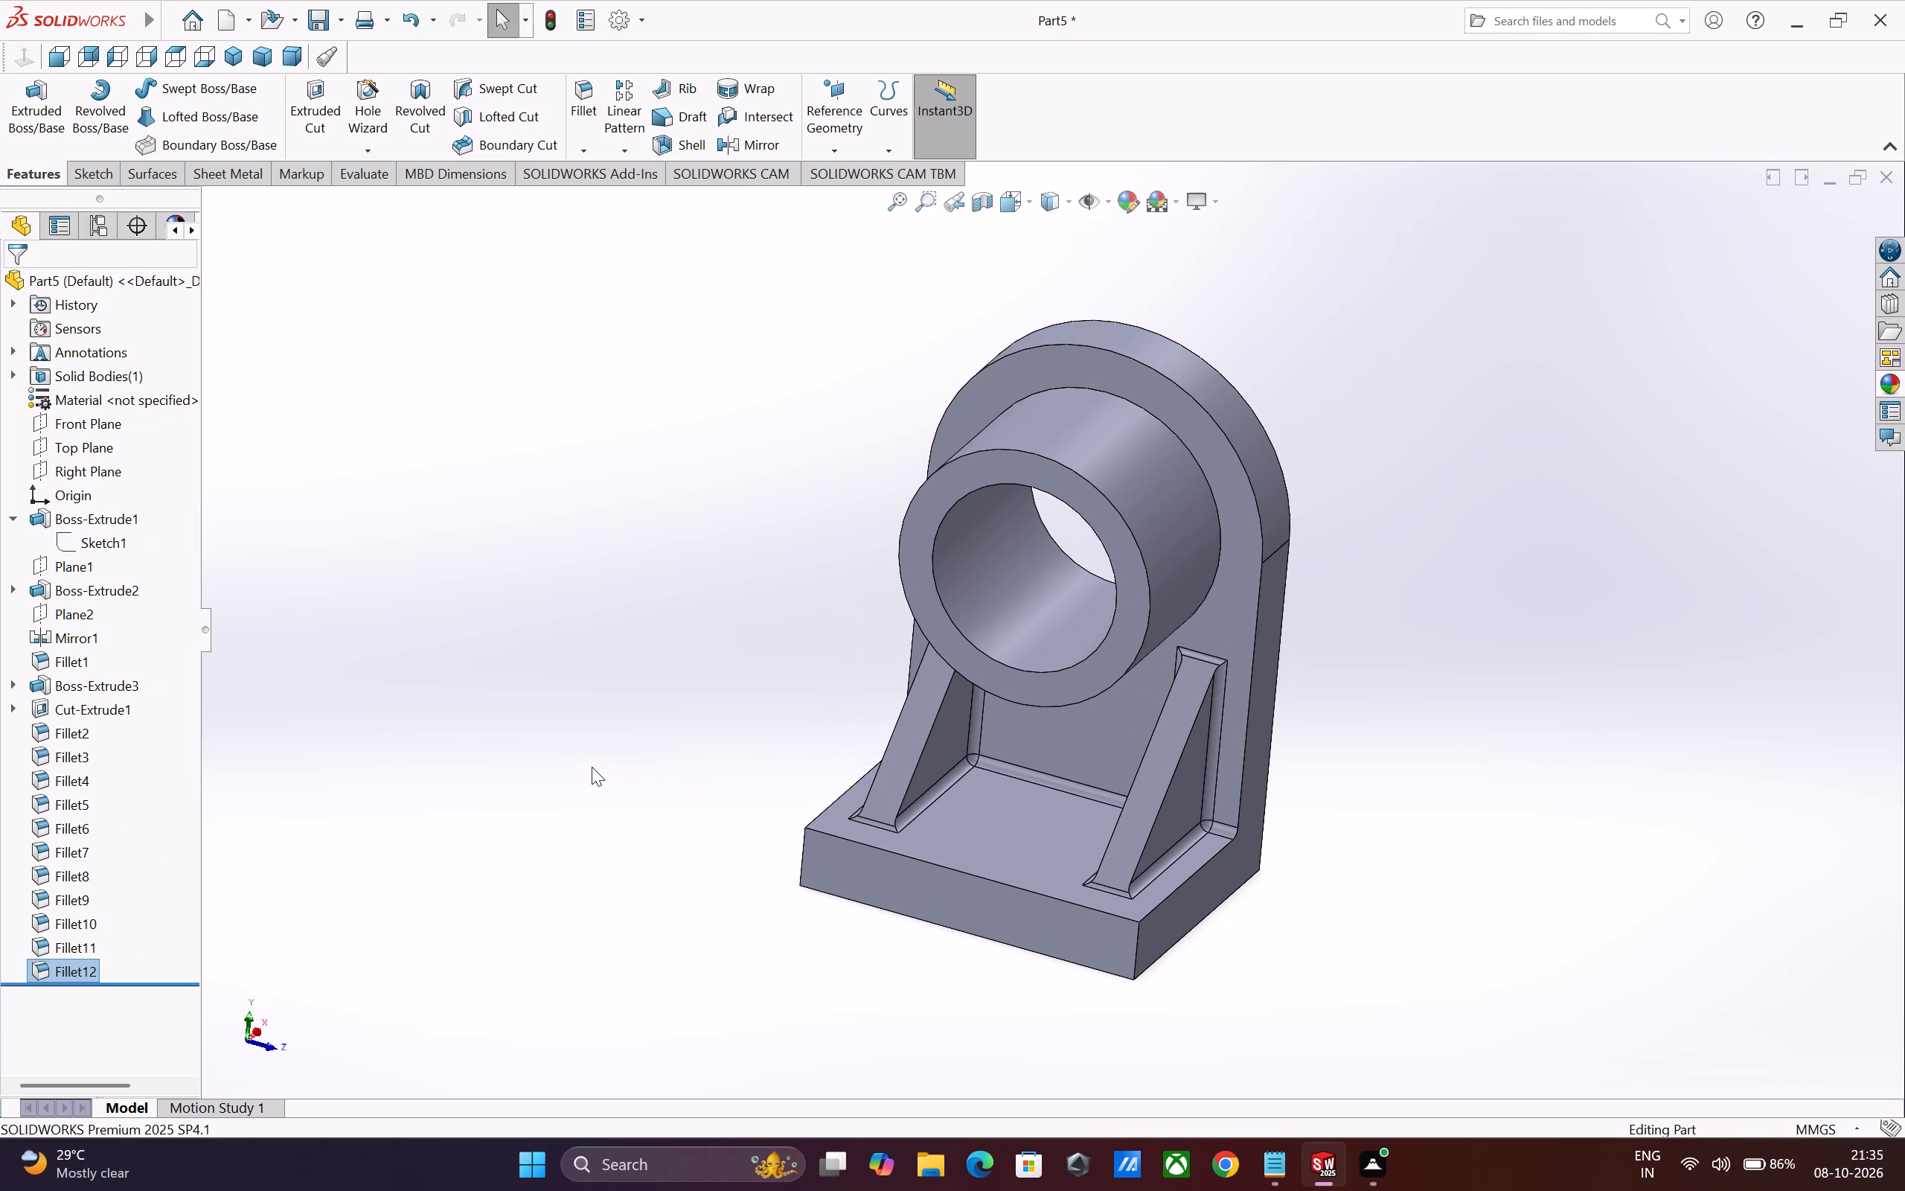
{"action": "scroll", "coordinate": [640, 808], "scroll_direction": "up", "scroll_amount": 1}
{"action": "scroll", "coordinate": [766, 890], "scroll_direction": "down", "scroll_amount": 1}
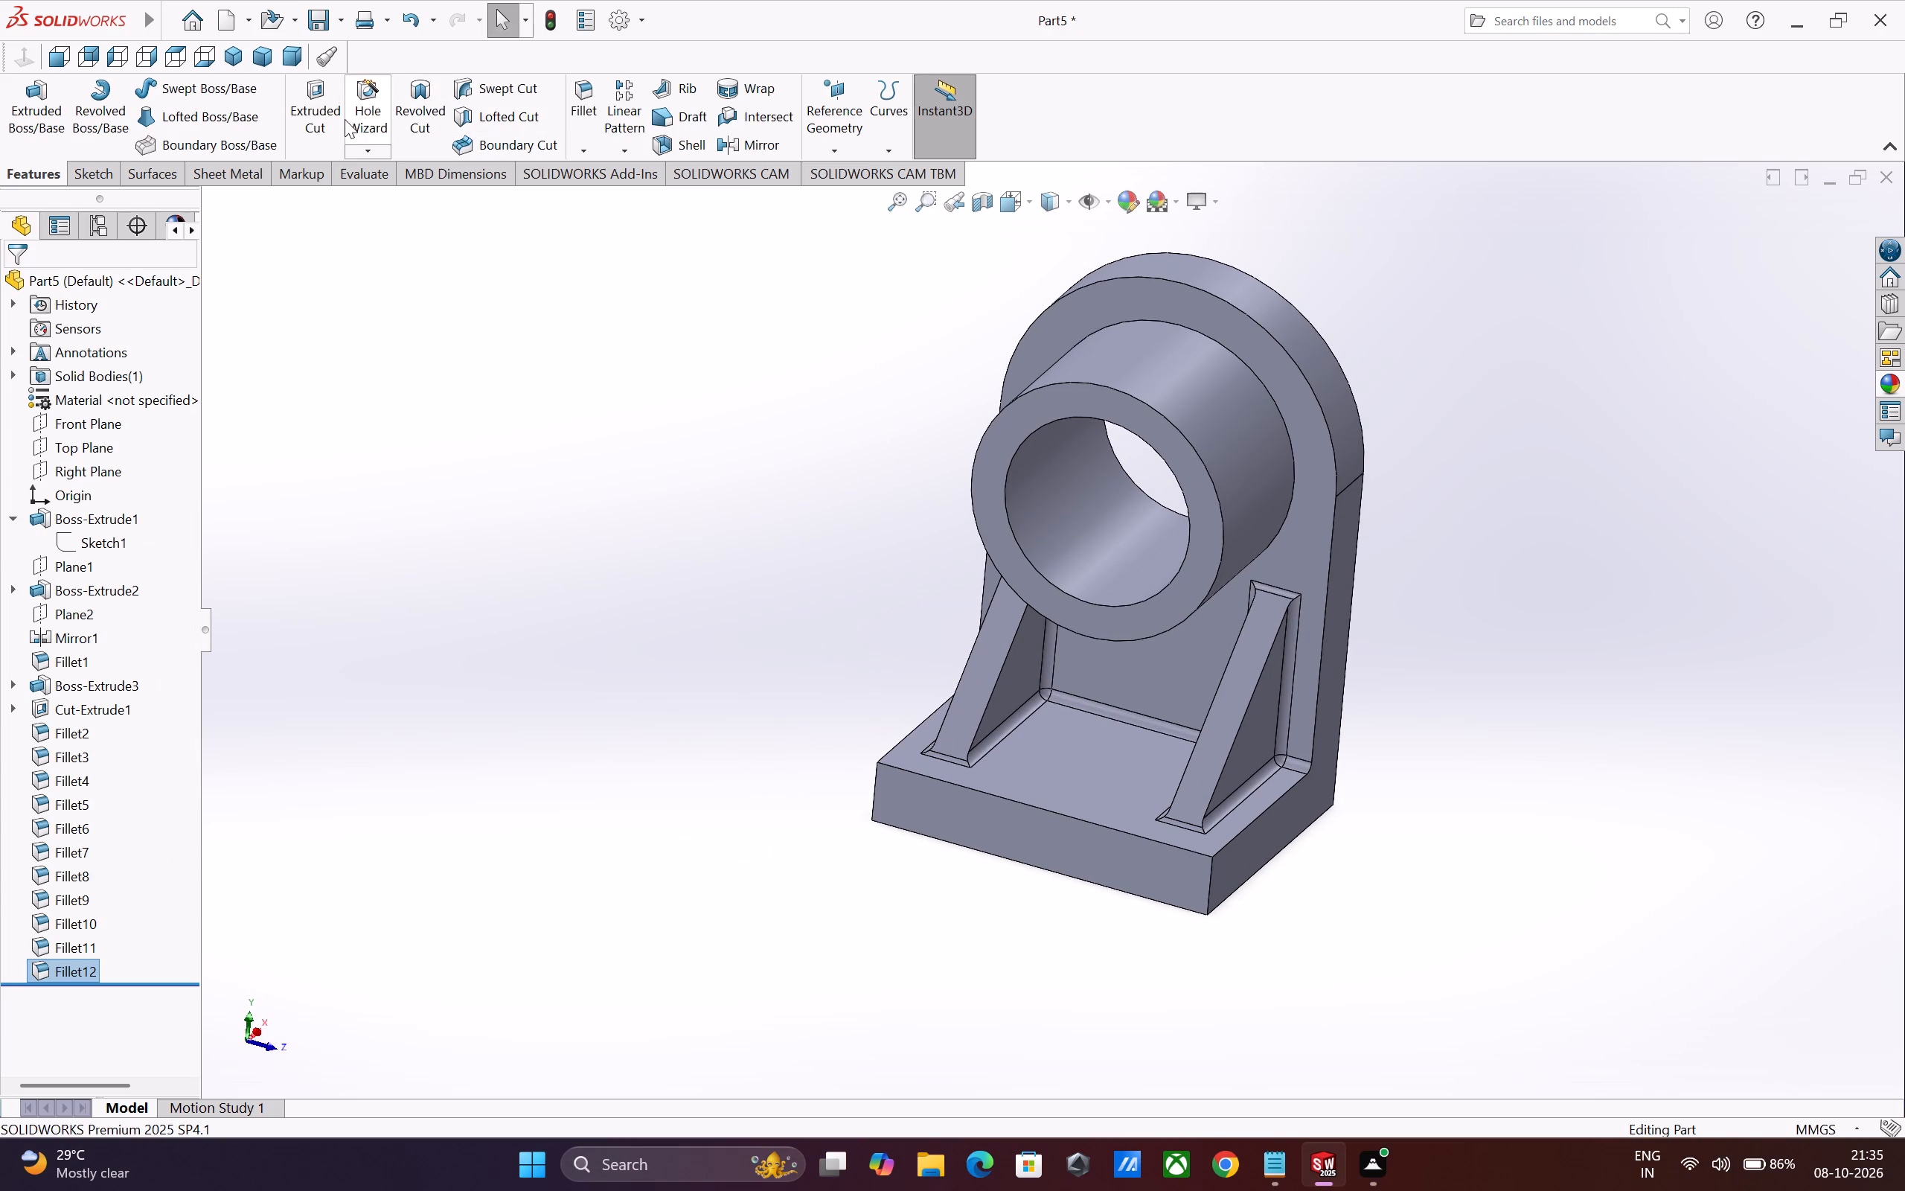
{"action": "left_click", "coordinate": [593, 111]}
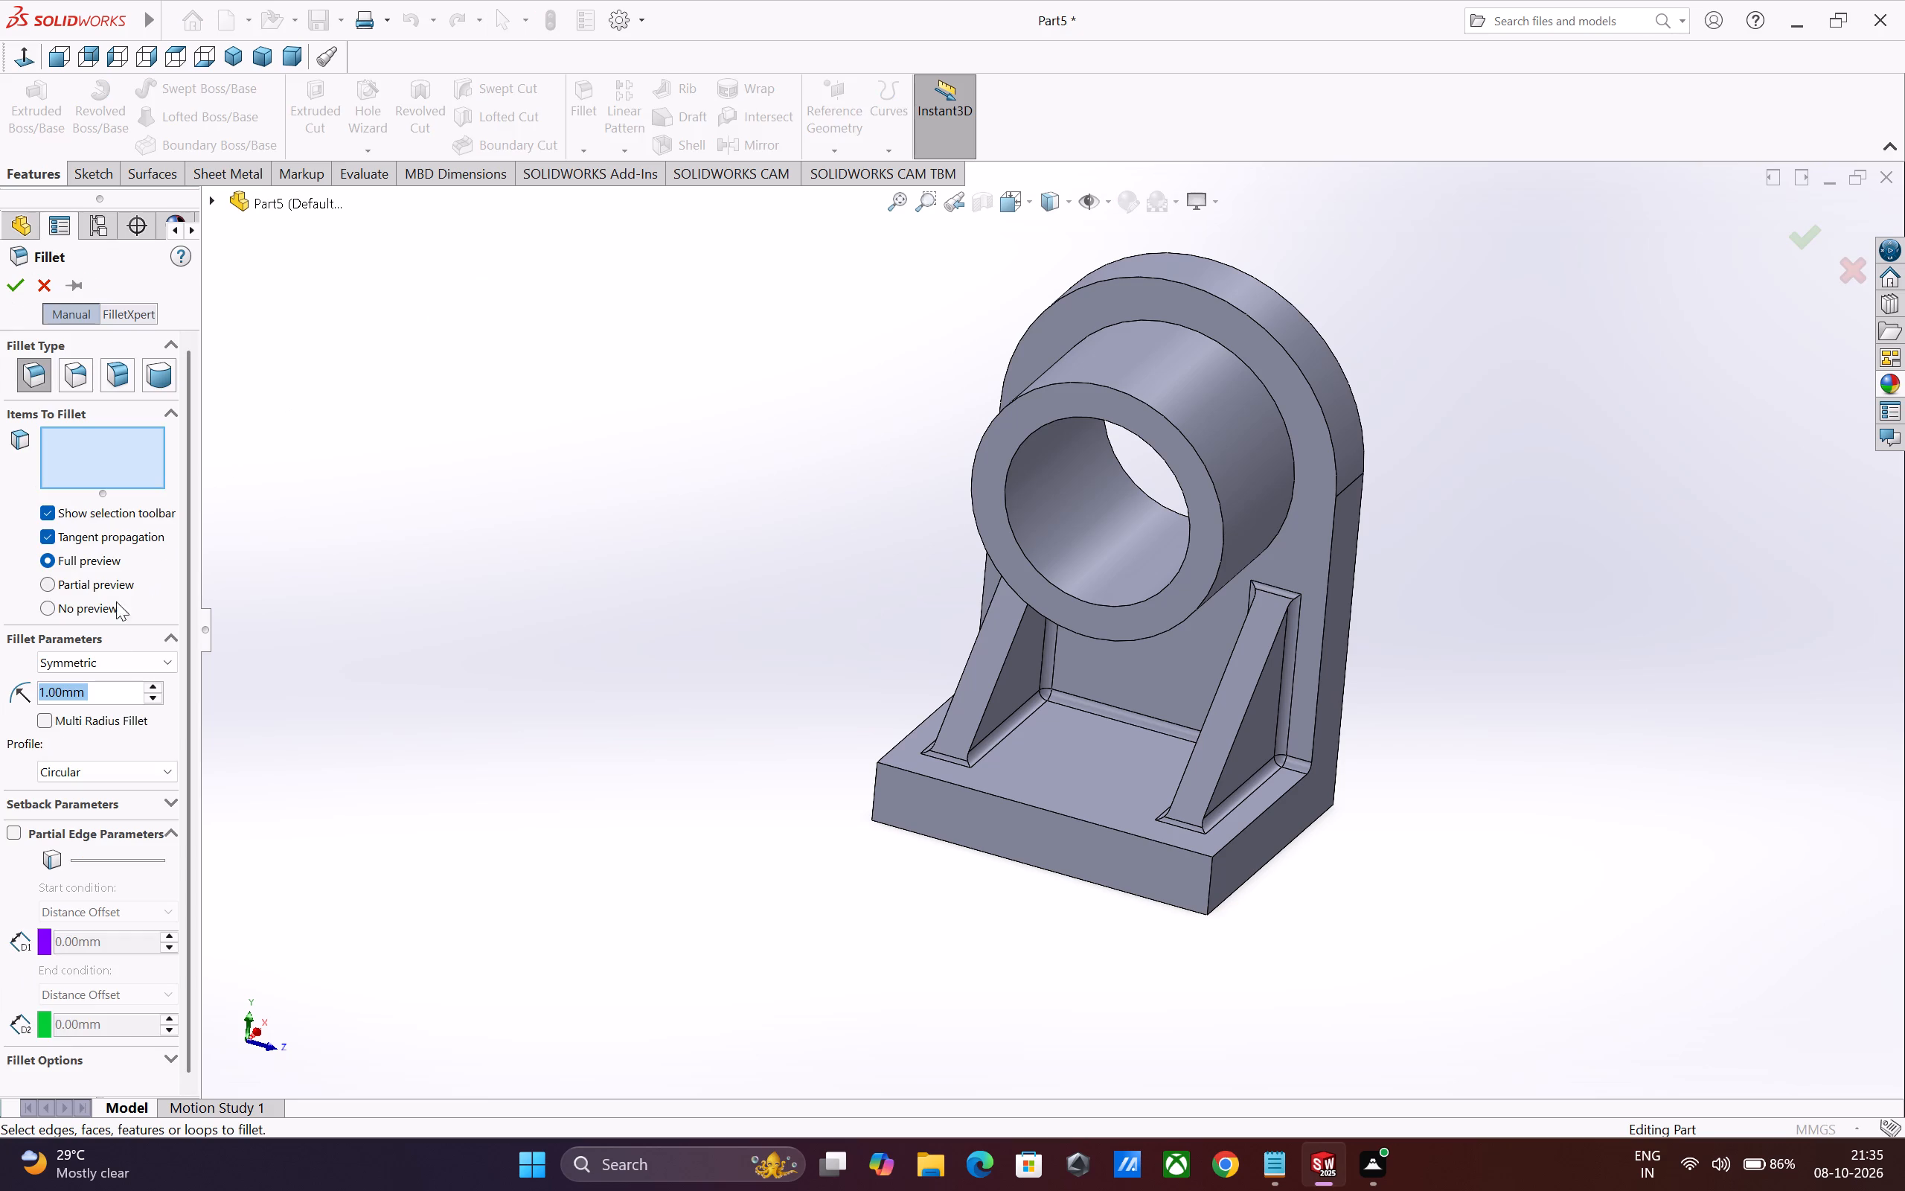
{"action": "key", "text": "2"}
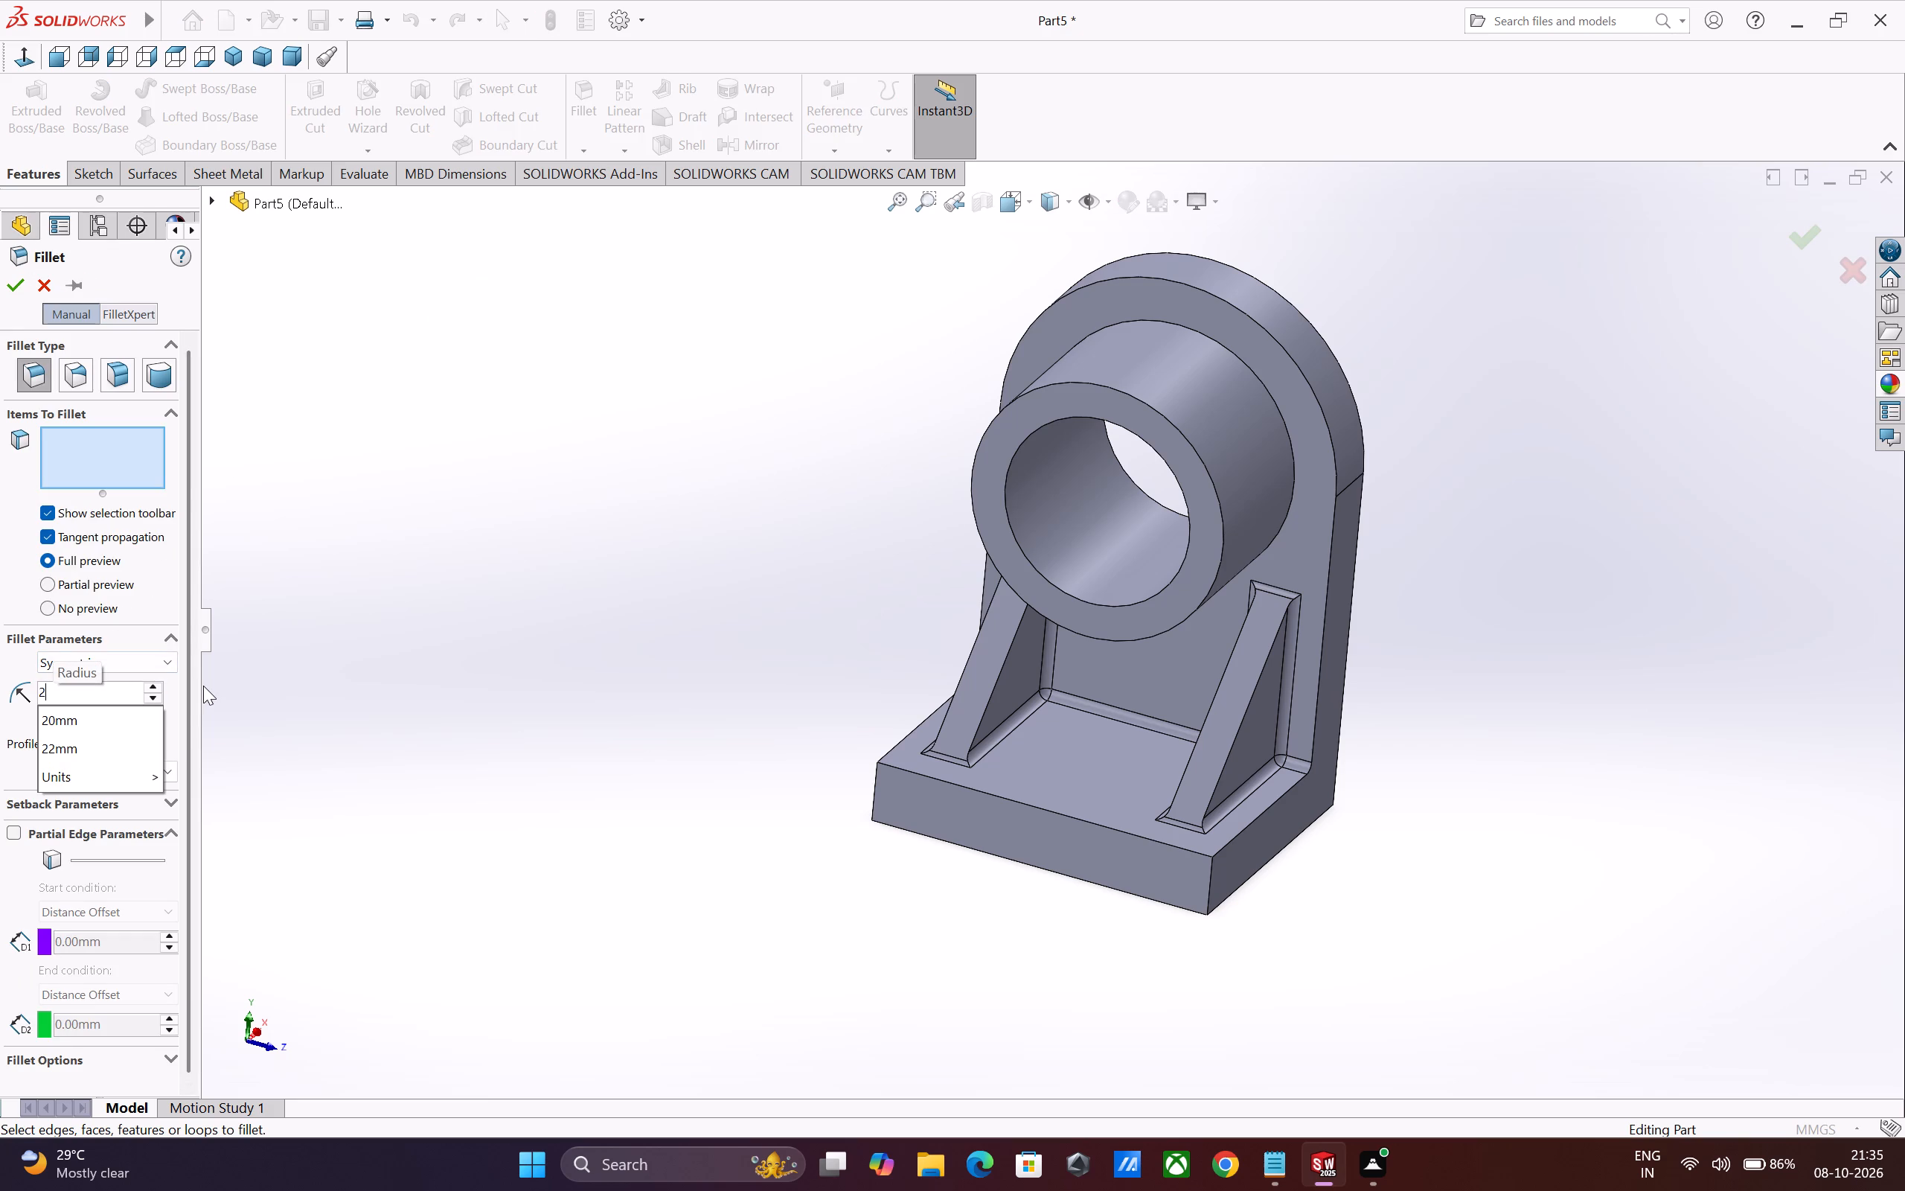
{"action": "key", "text": "Return"}
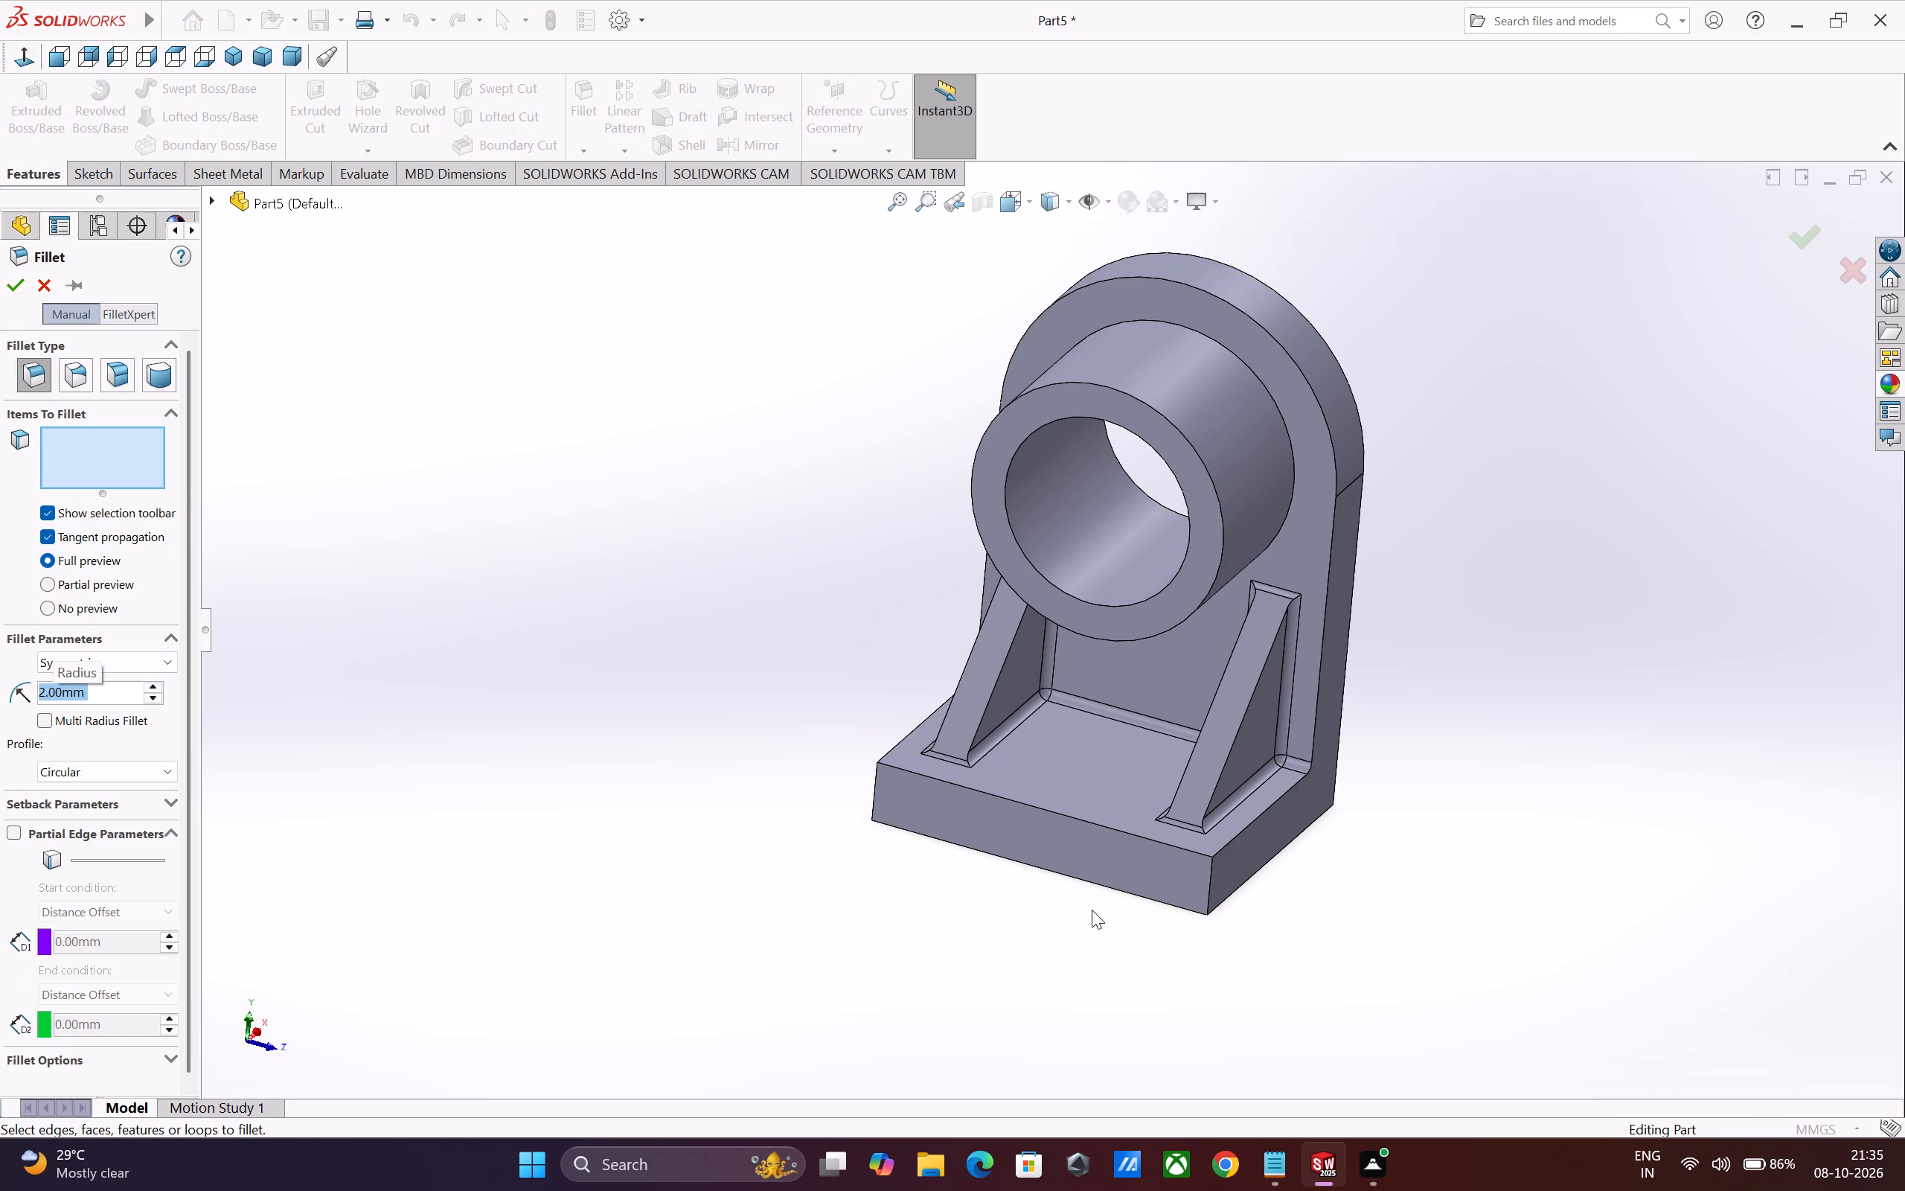
{"action": "left_click", "coordinate": [1144, 835]}
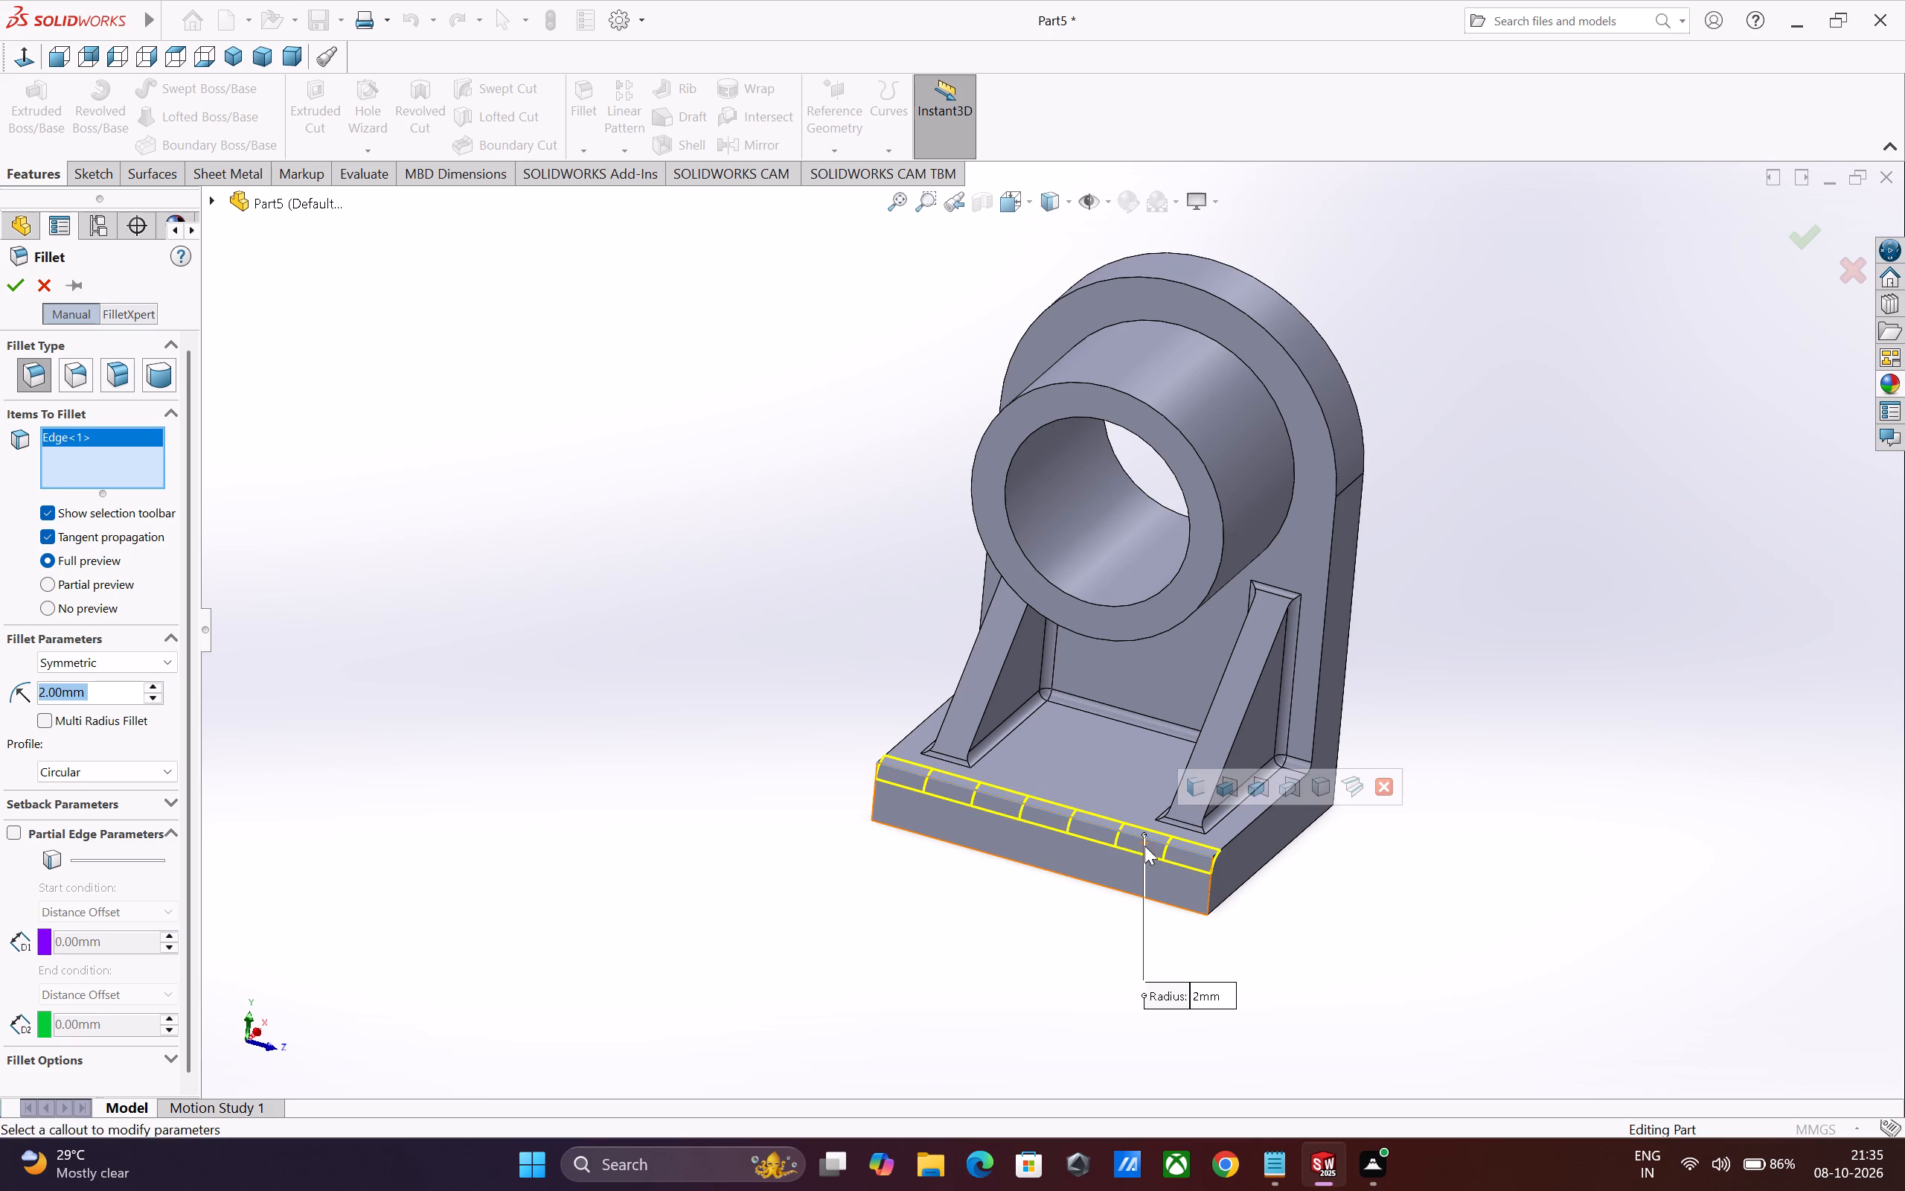
{"action": "left_click", "coordinate": [10, 285]}
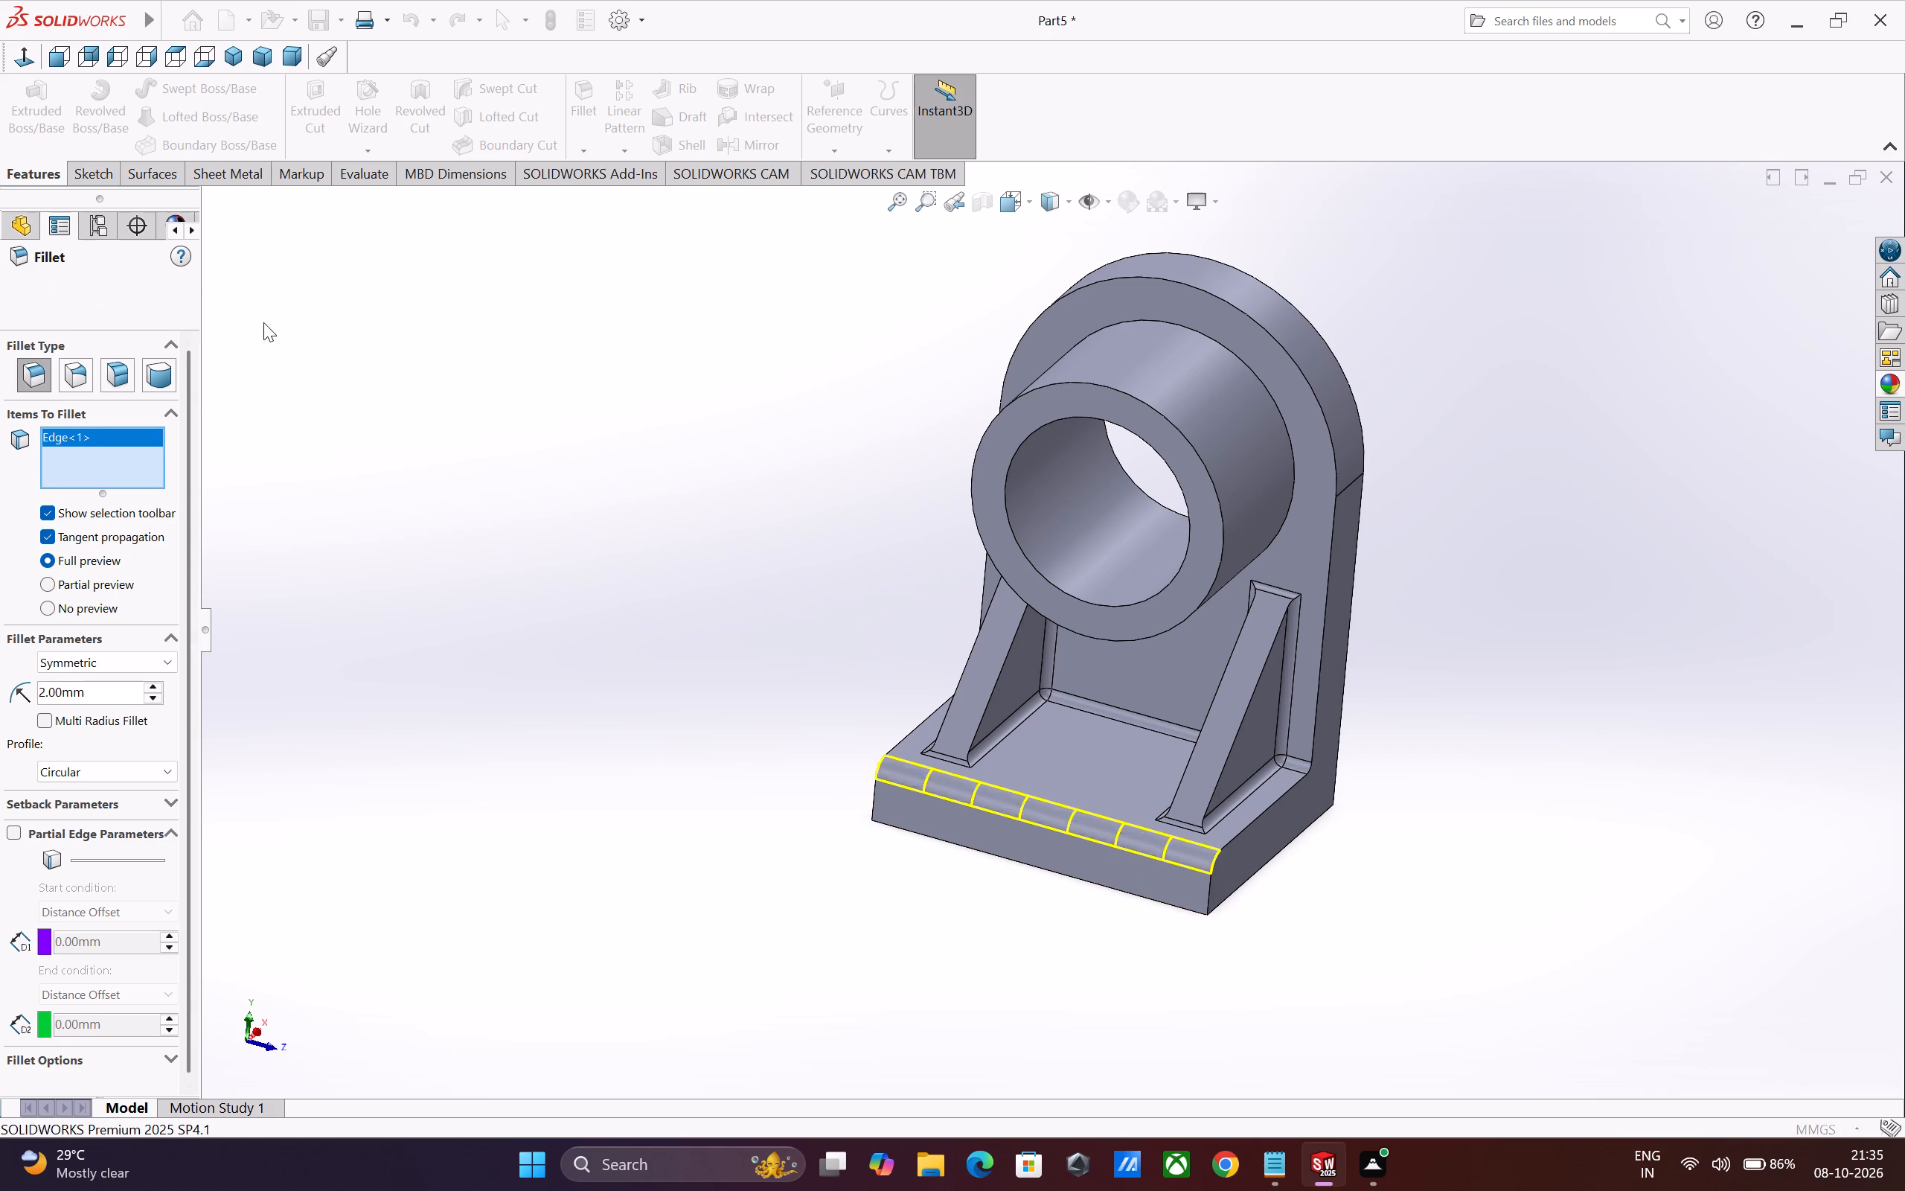
Apply a 2 mm fillet to the base's upper side edge, propagating tangentially around the upright's front outline and the base's front corners.
{"action": "left_click", "coordinate": [582, 120]}
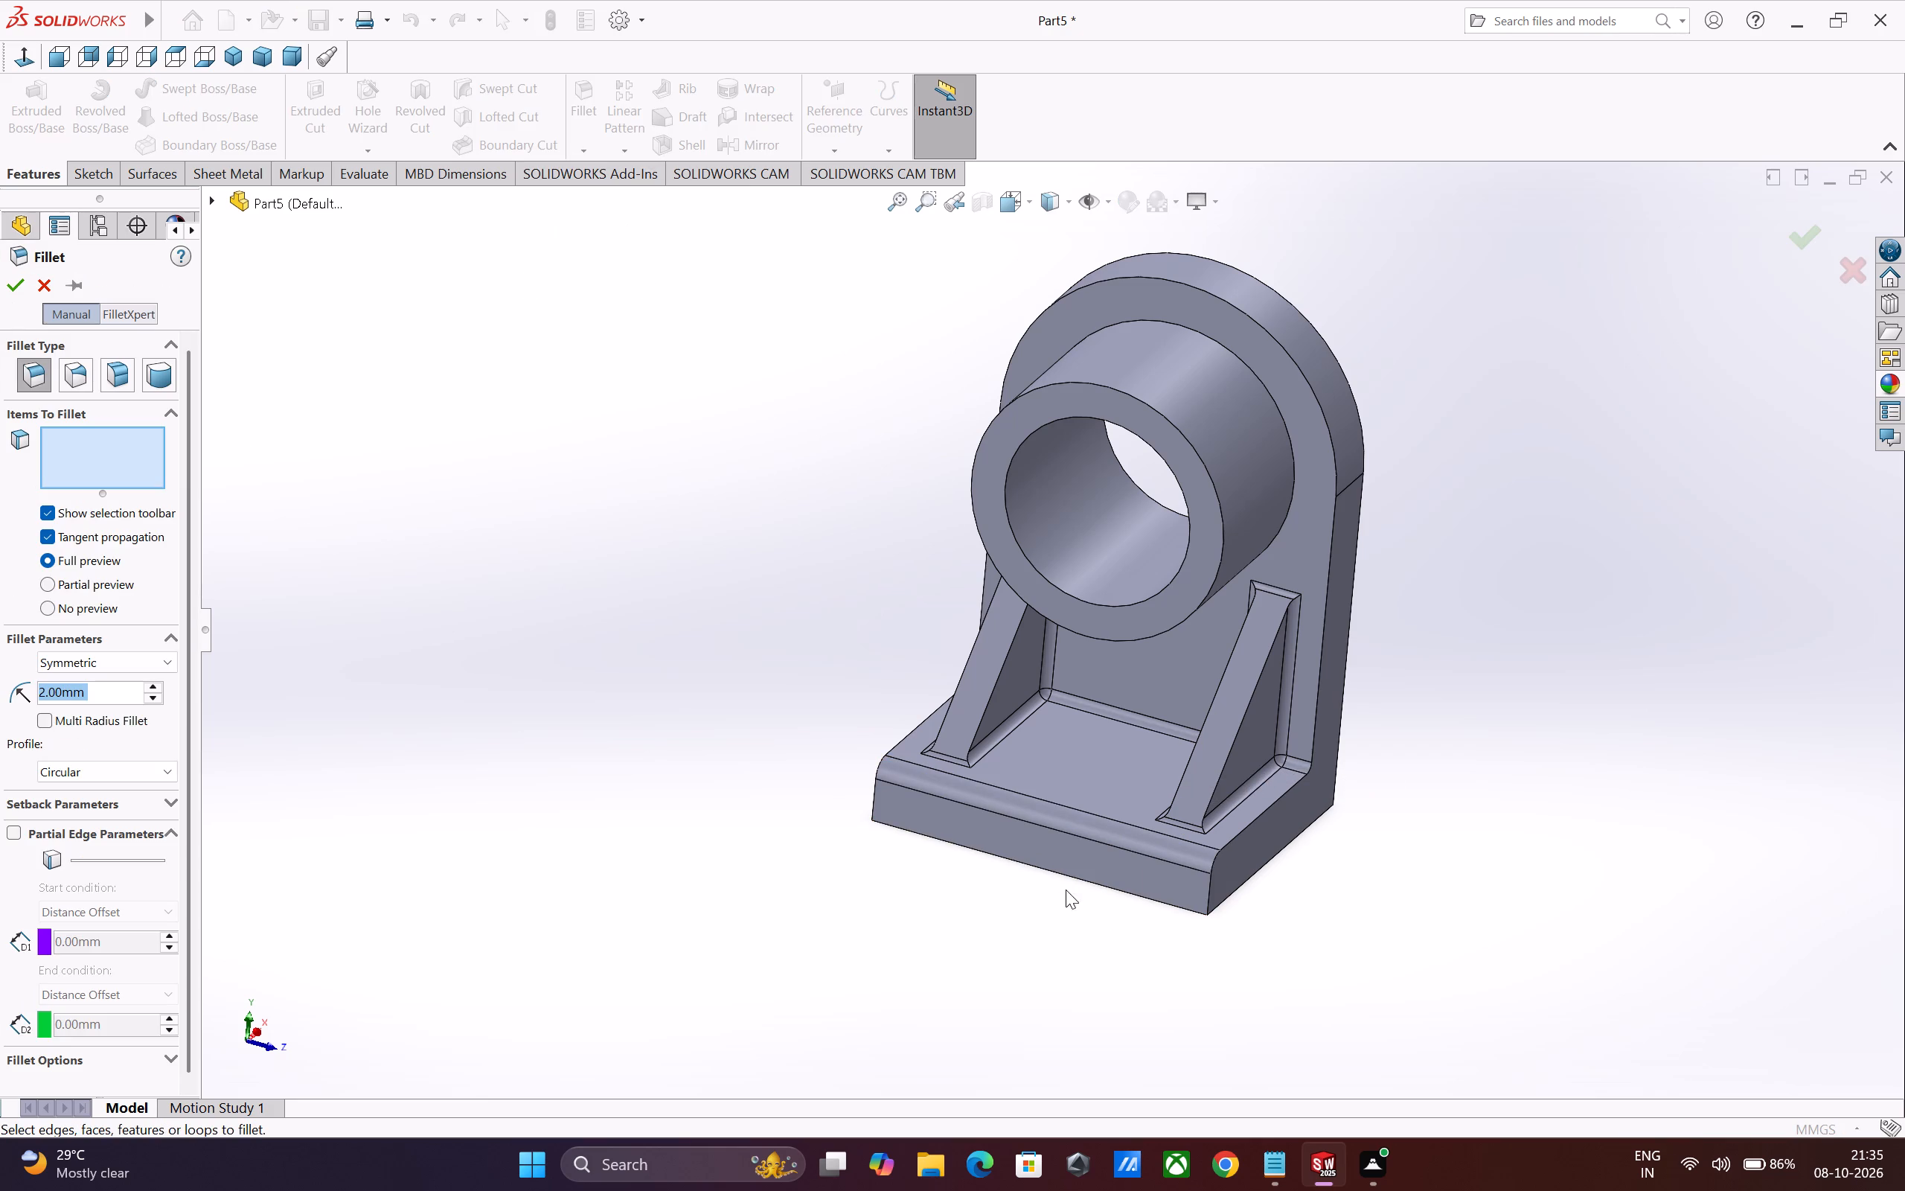
{"action": "left_click", "coordinate": [1255, 823]}
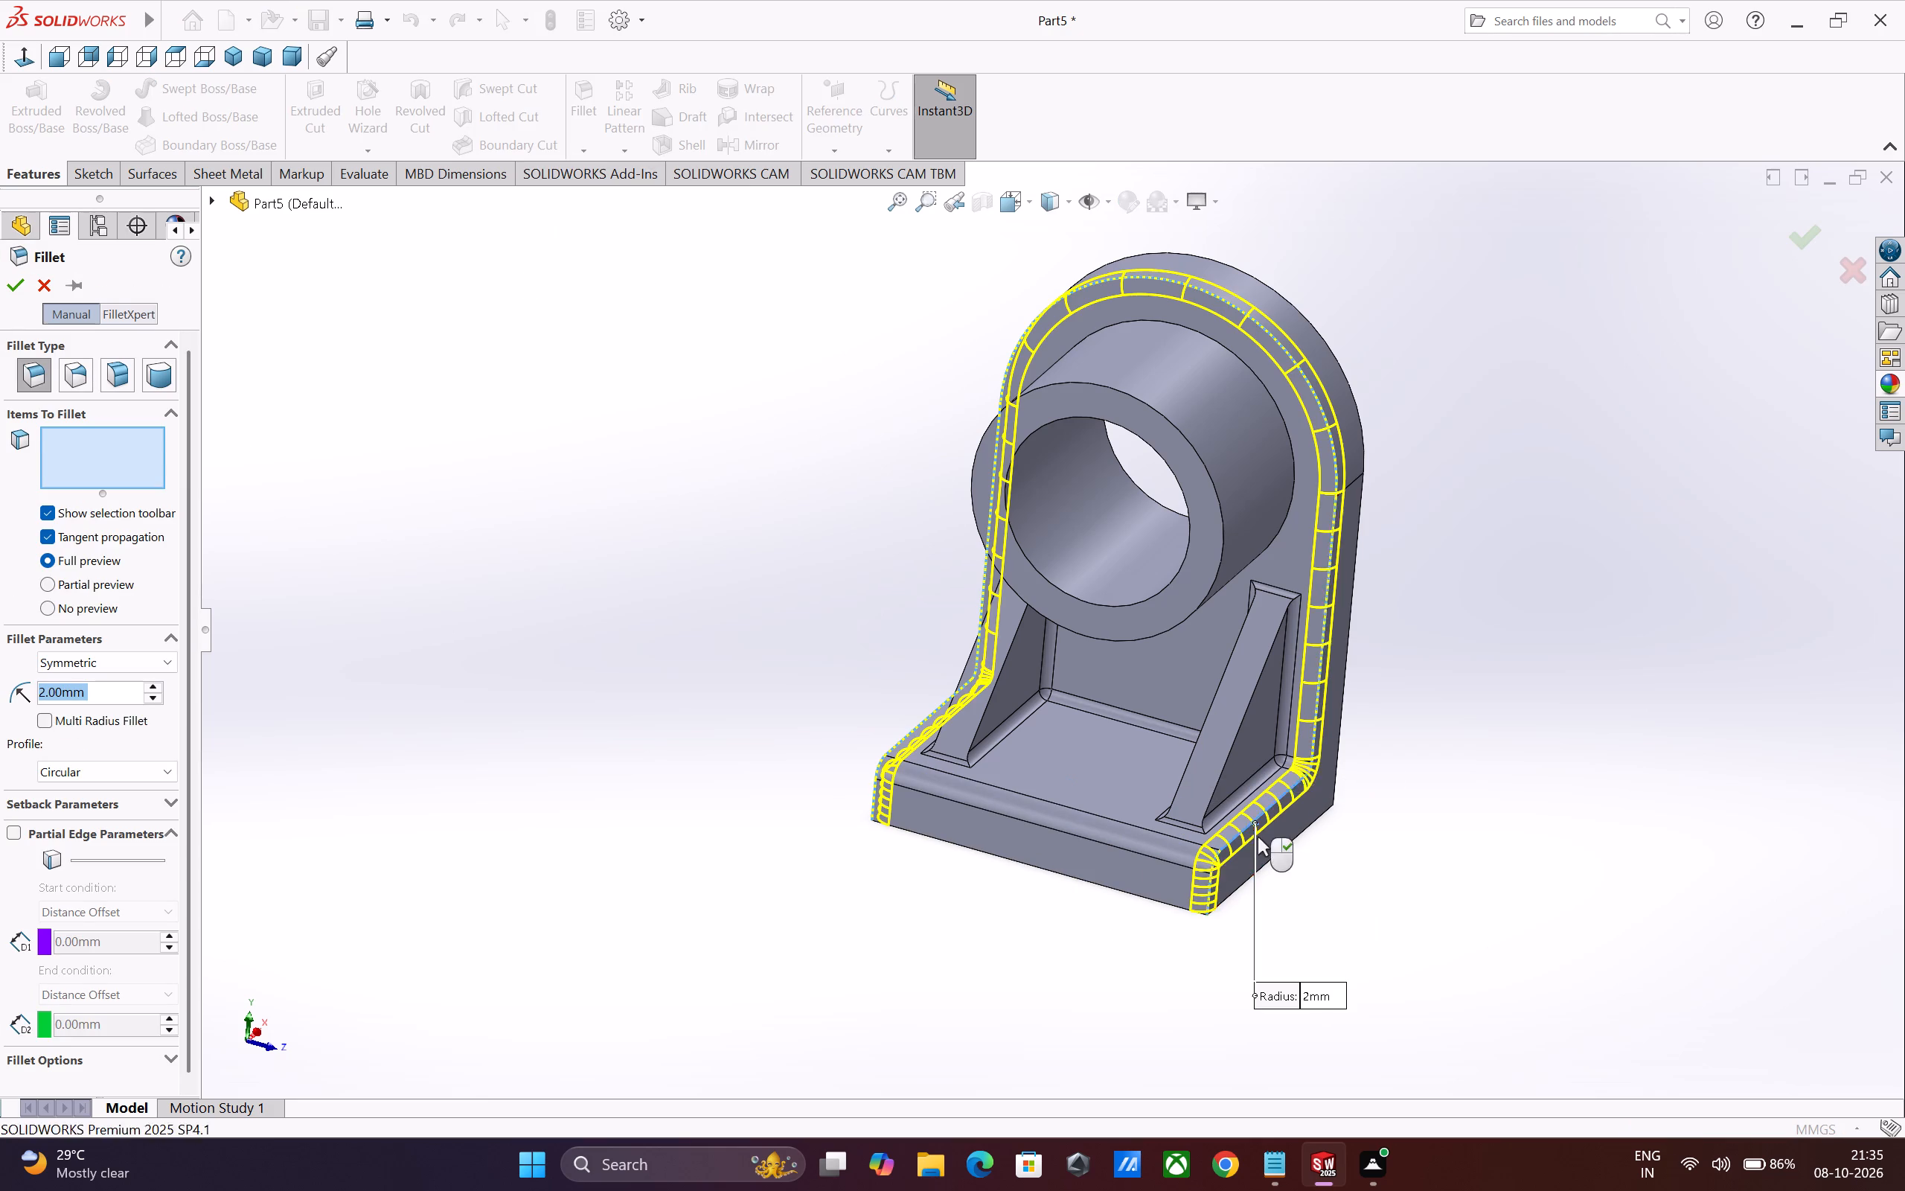
{"action": "left_click", "coordinate": [18, 289]}
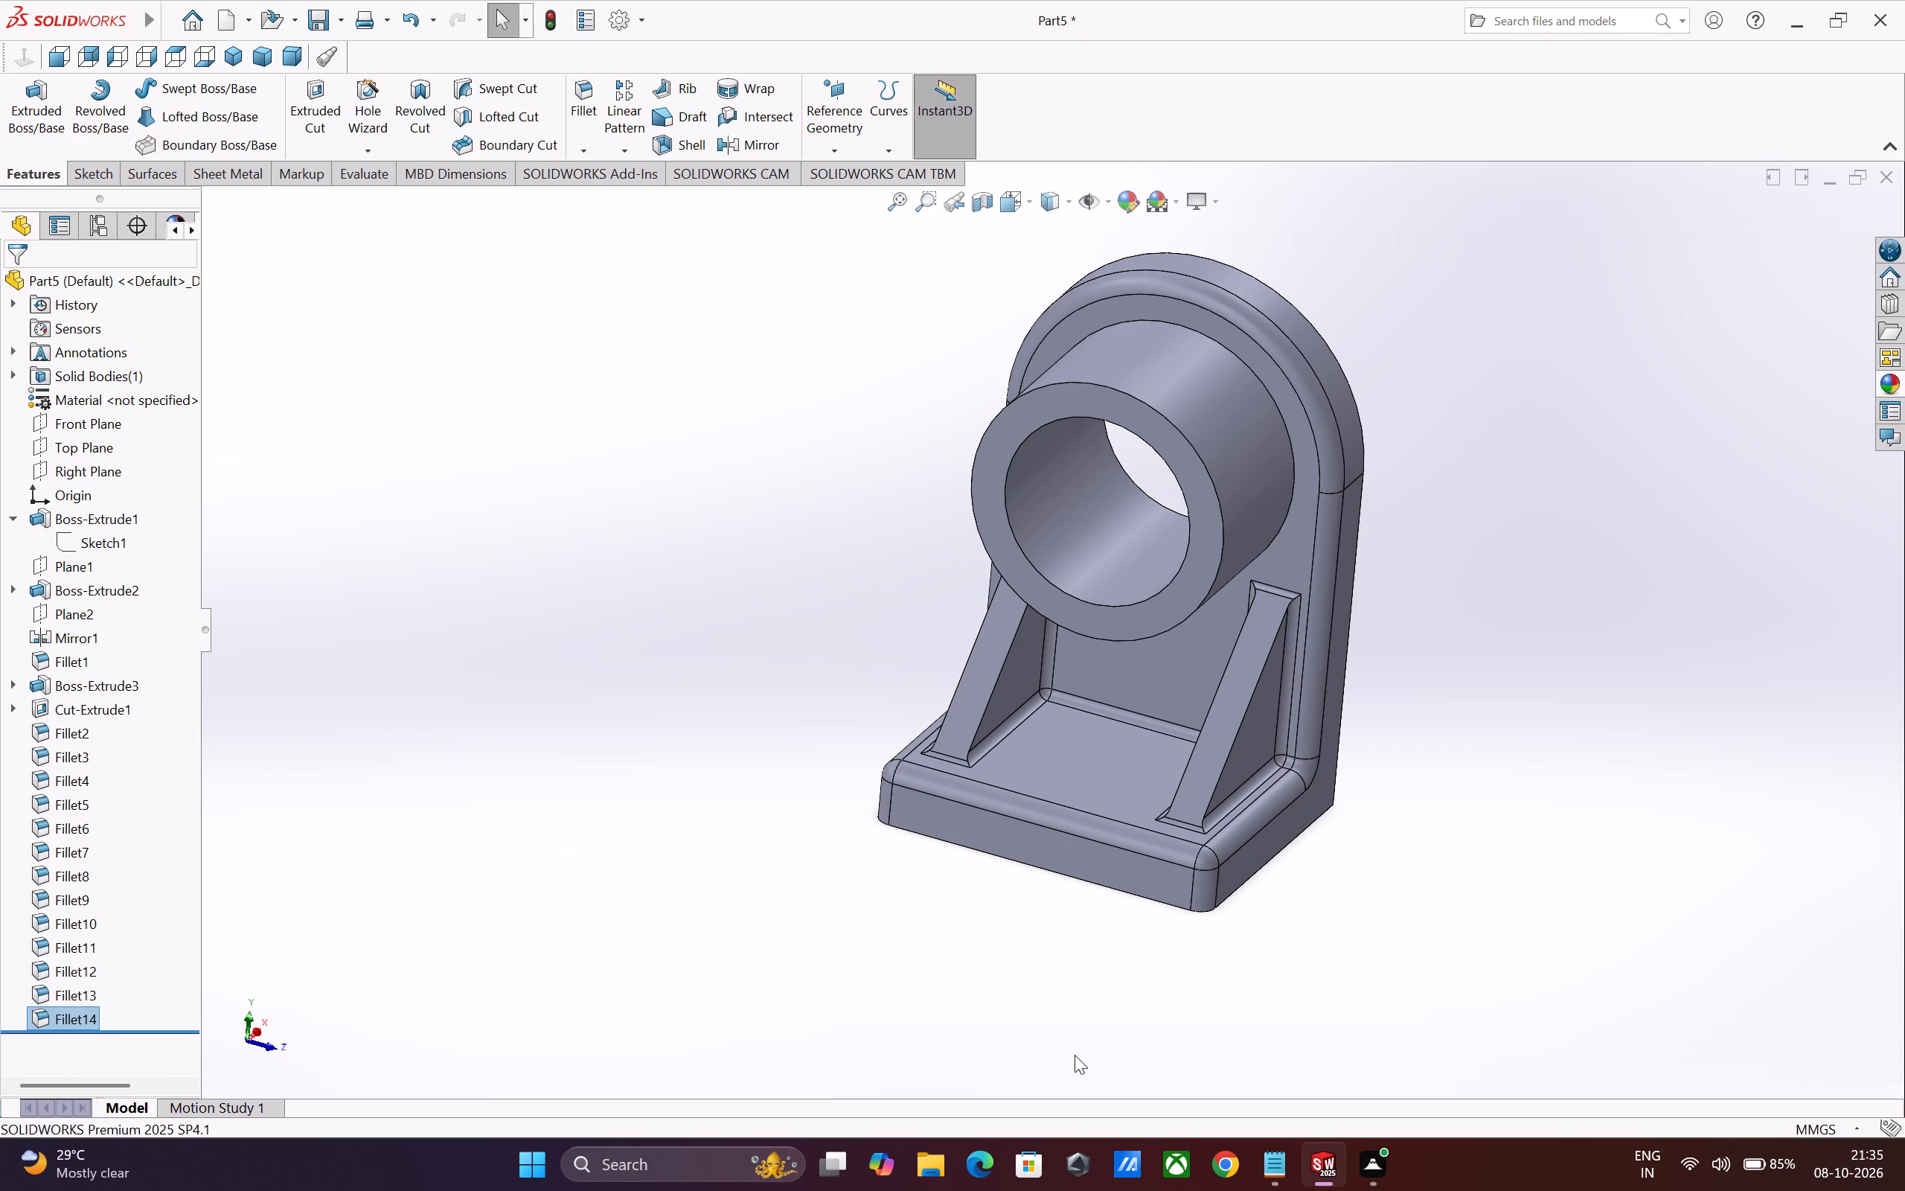
Apply a 2 mm tangent-propagated fillet to the rear outer edge of the upright, around its rounded top and down both sides.
{"action": "middle_click_drag", "start_coordinate": [897, 982], "coordinate": [1004, 991]}
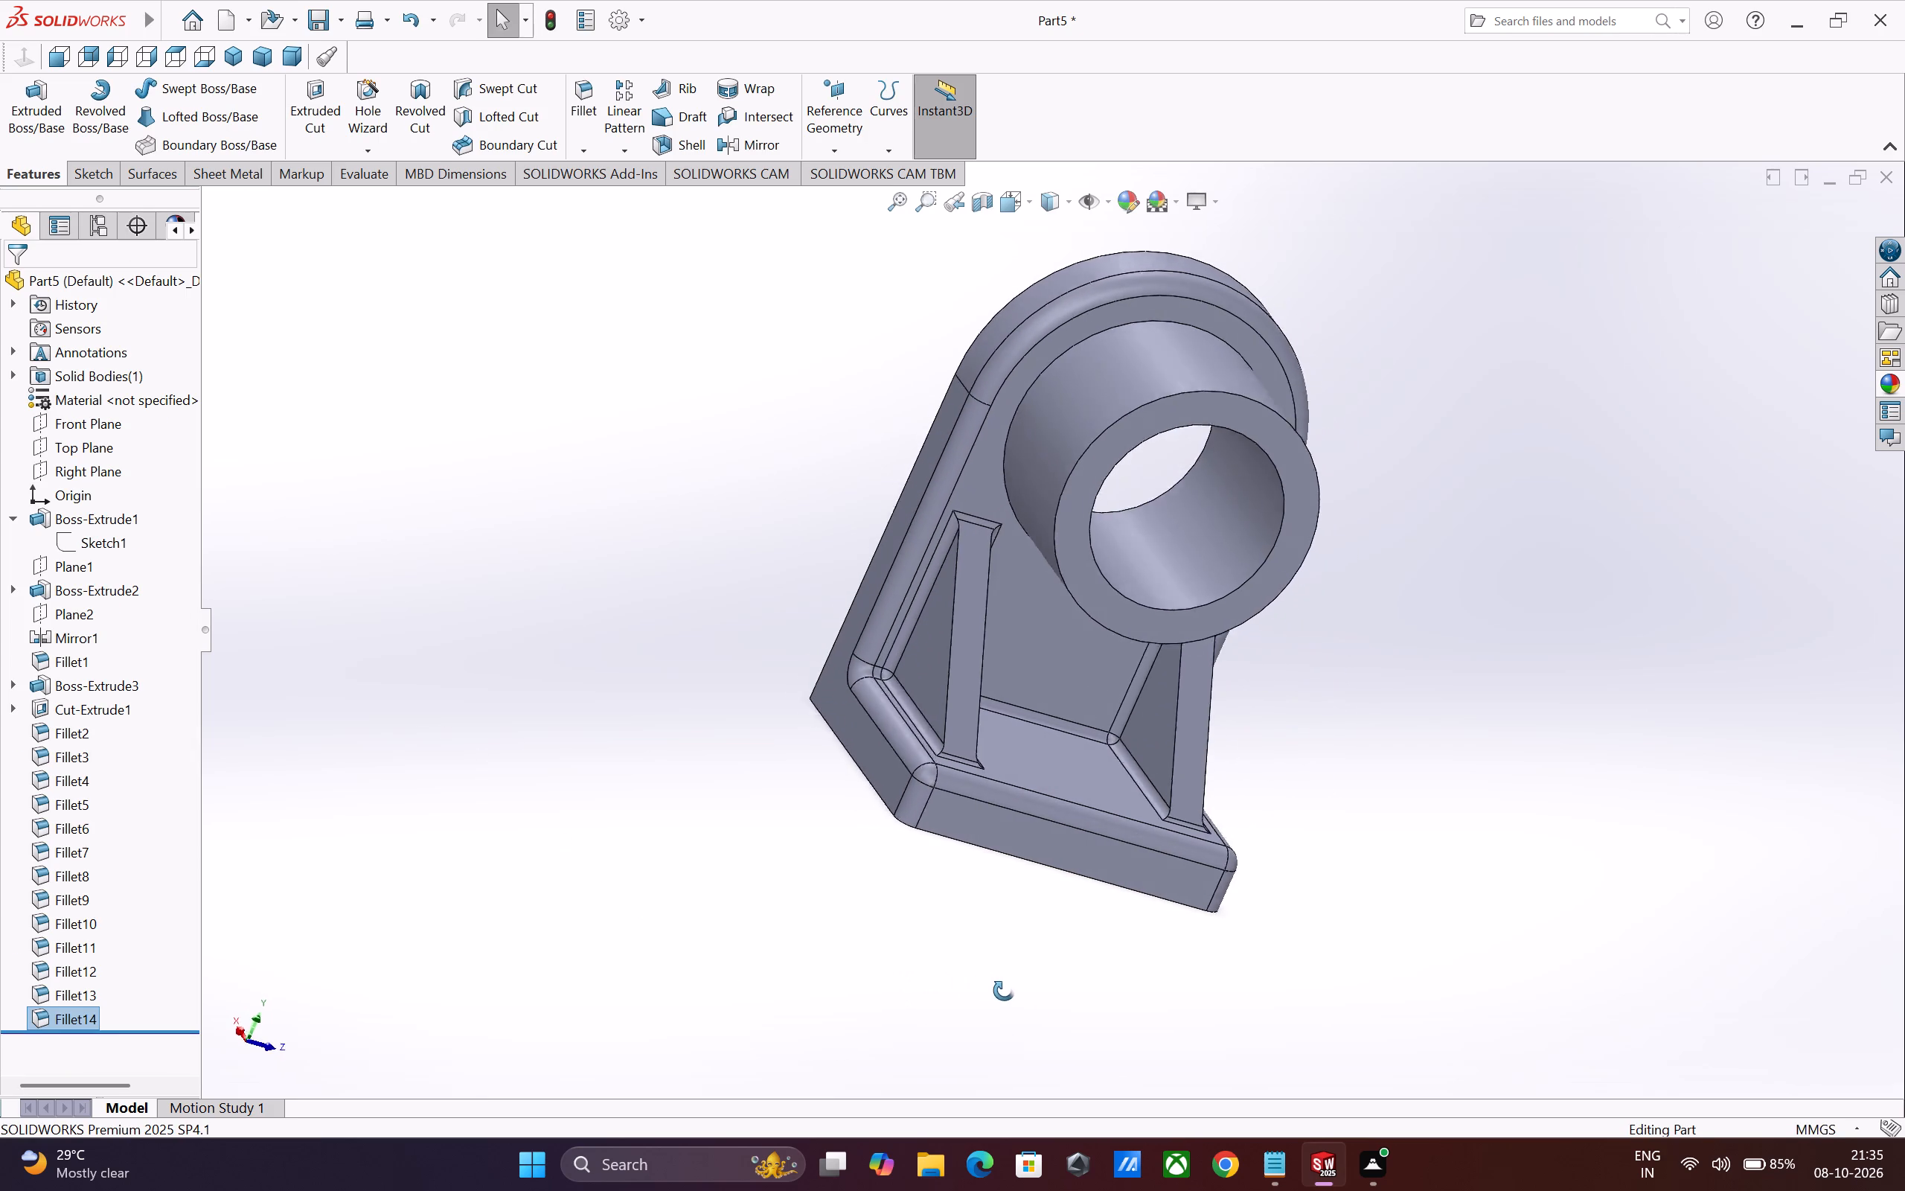
{"action": "middle_click_drag", "start_coordinate": [1004, 991], "coordinate": [963, 954]}
{"action": "middle_click_drag", "start_coordinate": [958, 982], "coordinate": [743, 945]}
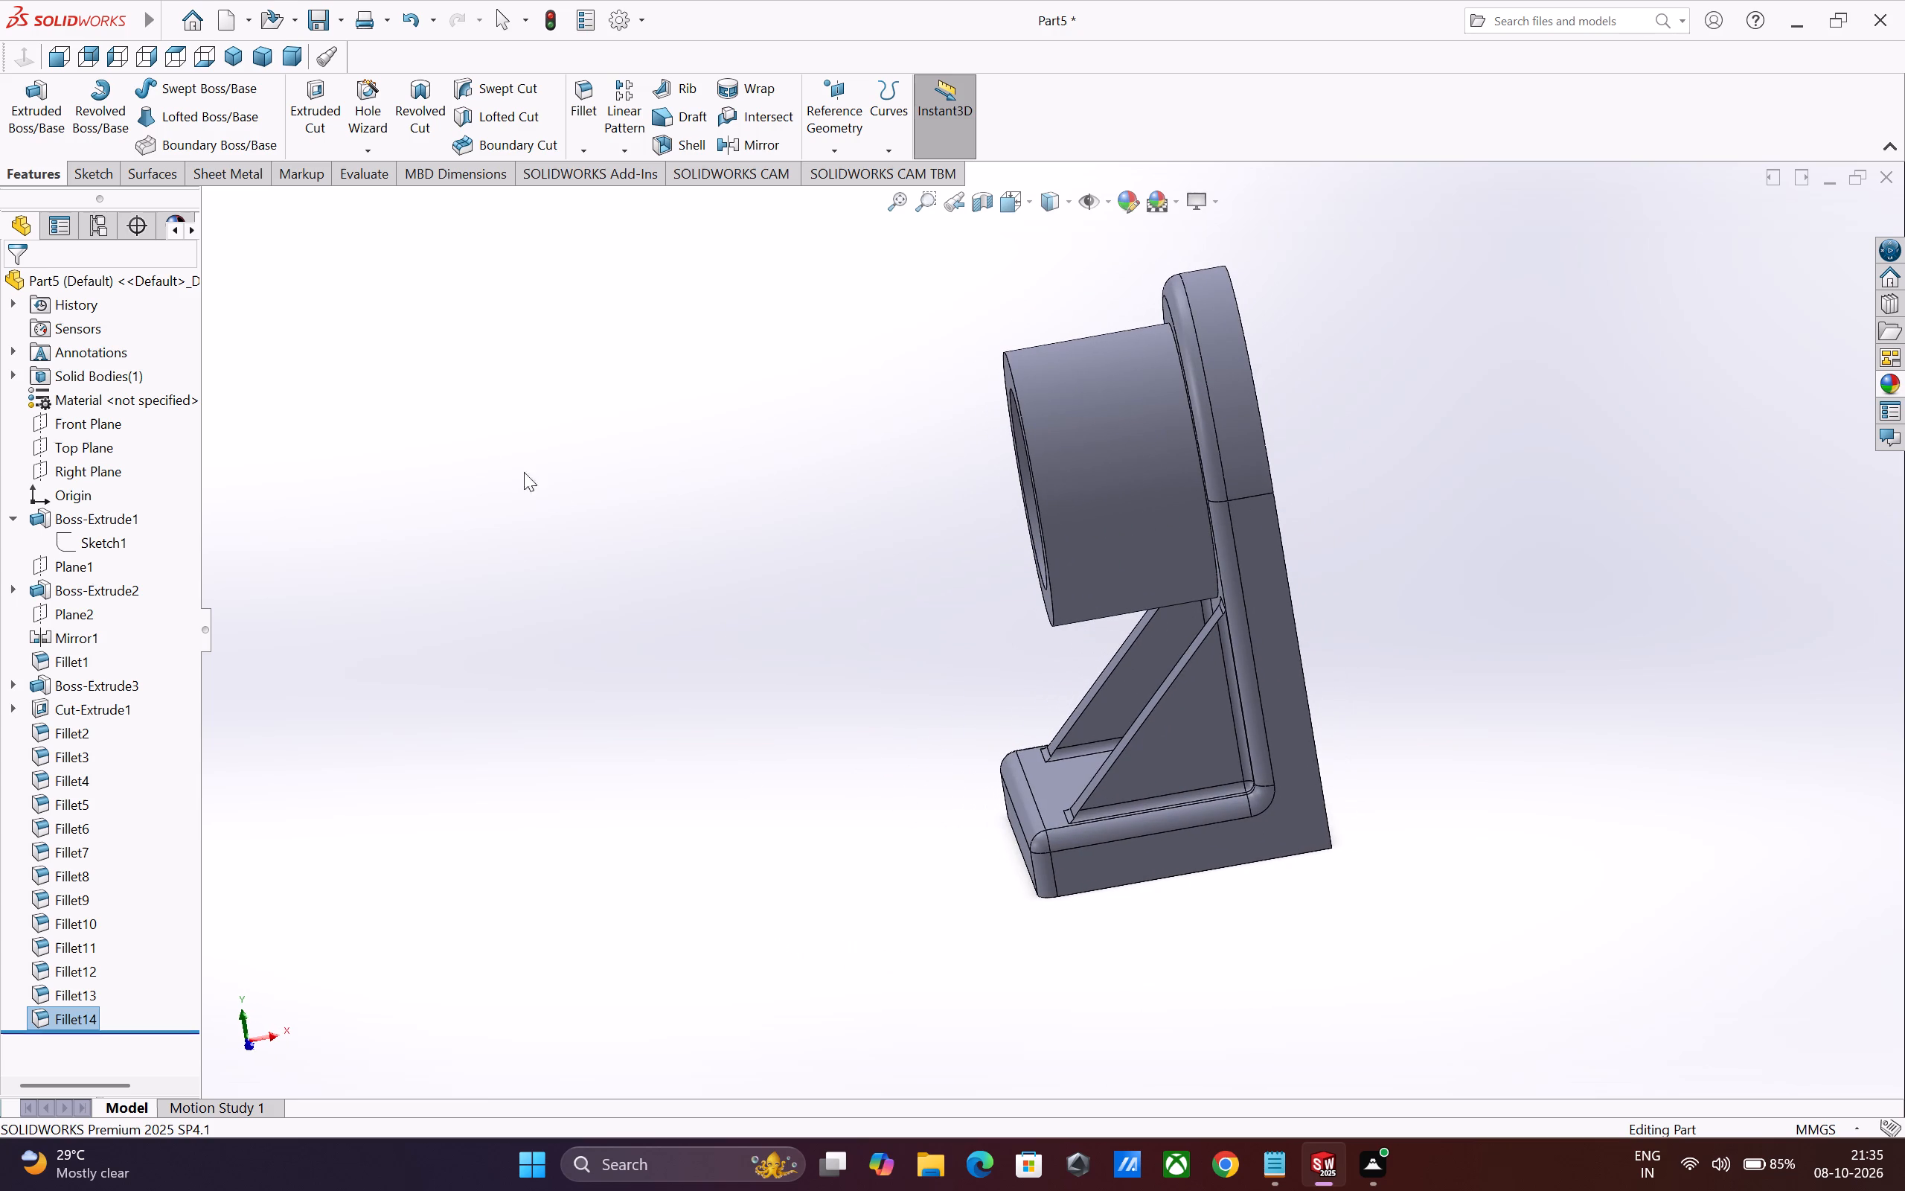
{"action": "left_click", "coordinate": [590, 109]}
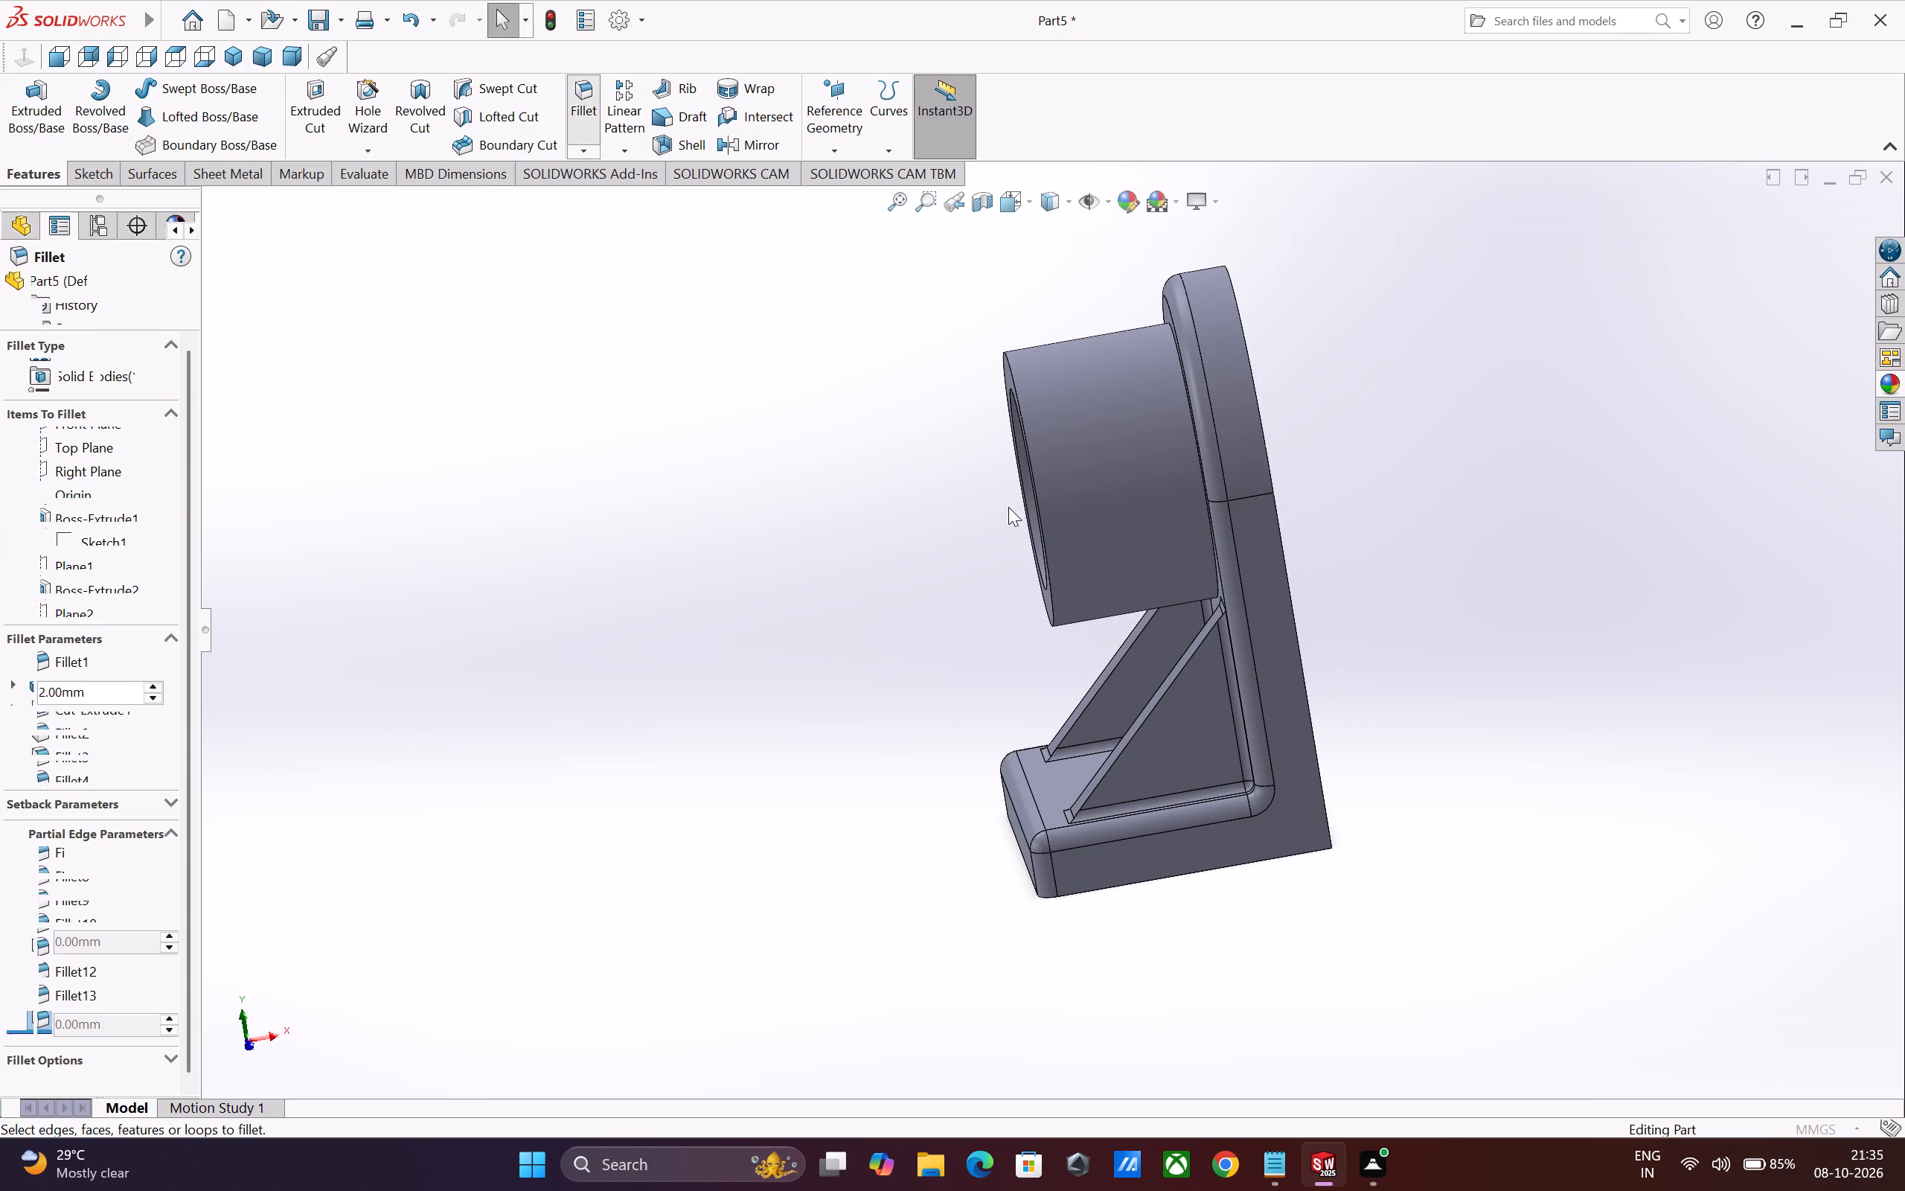
{"action": "left_click", "coordinate": [1256, 389]}
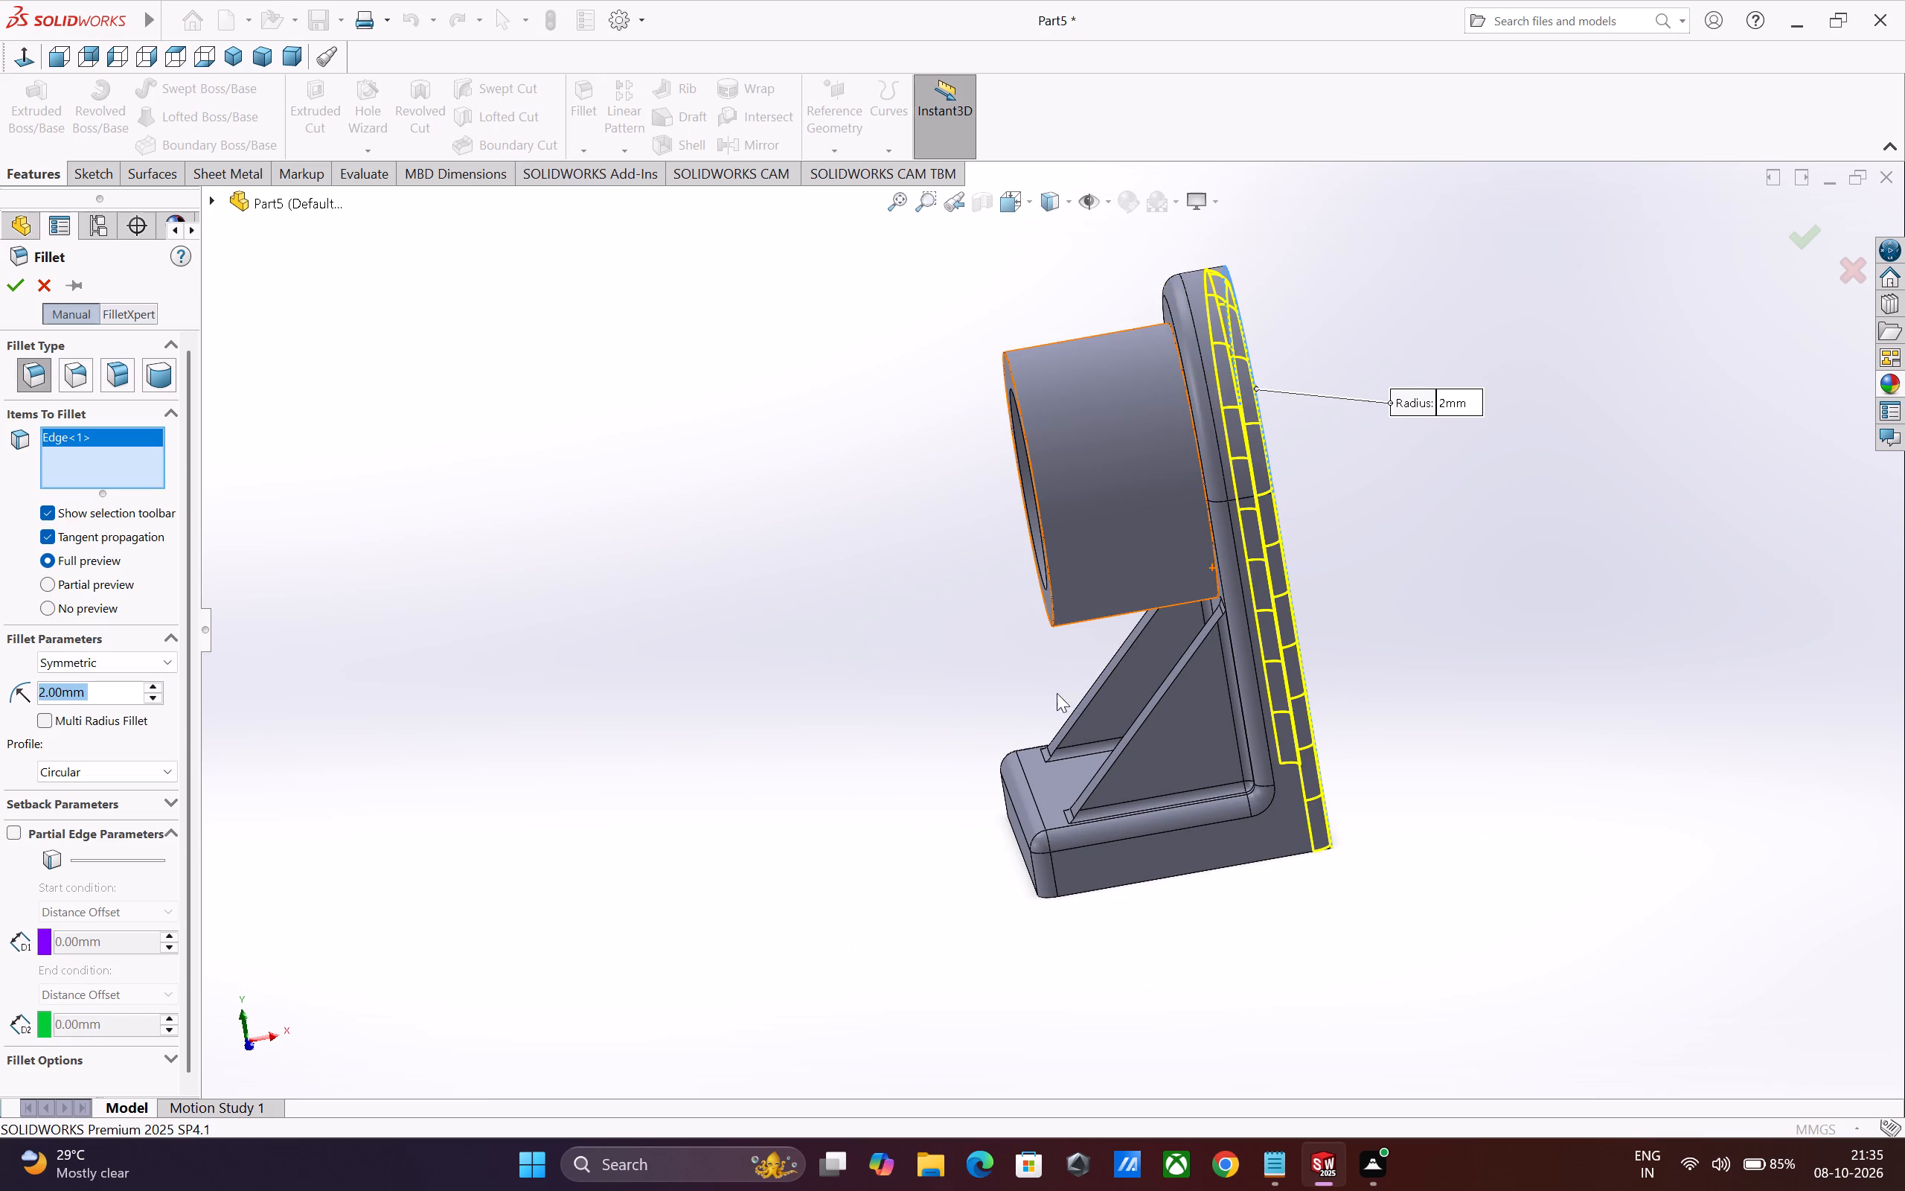
{"action": "left_click", "coordinate": [4, 284]}
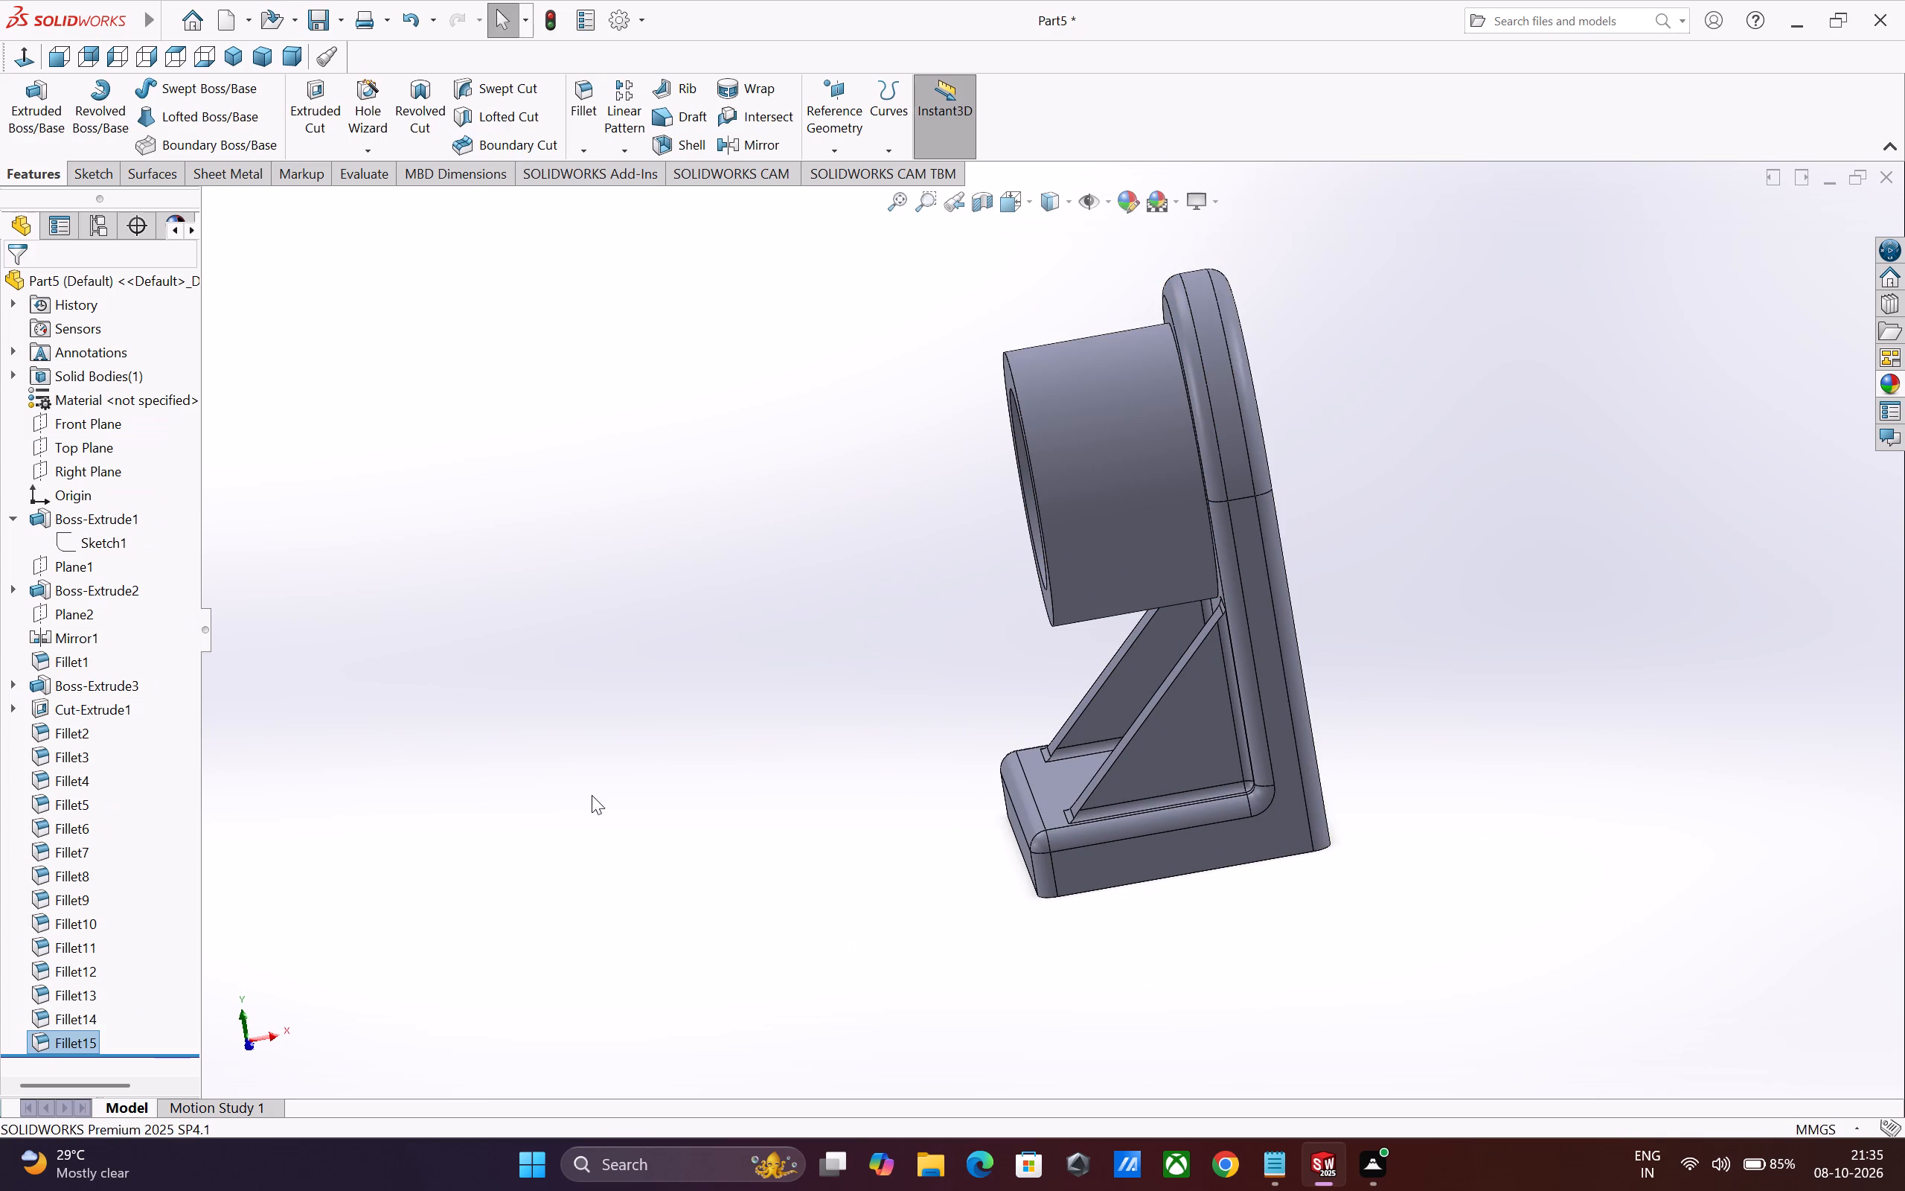
Chamfer the base's bottom perimeter edges 2 mm at 45 degrees, with tangent propagation.
{"action": "middle_click_drag", "start_coordinate": [631, 813], "coordinate": [690, 750]}
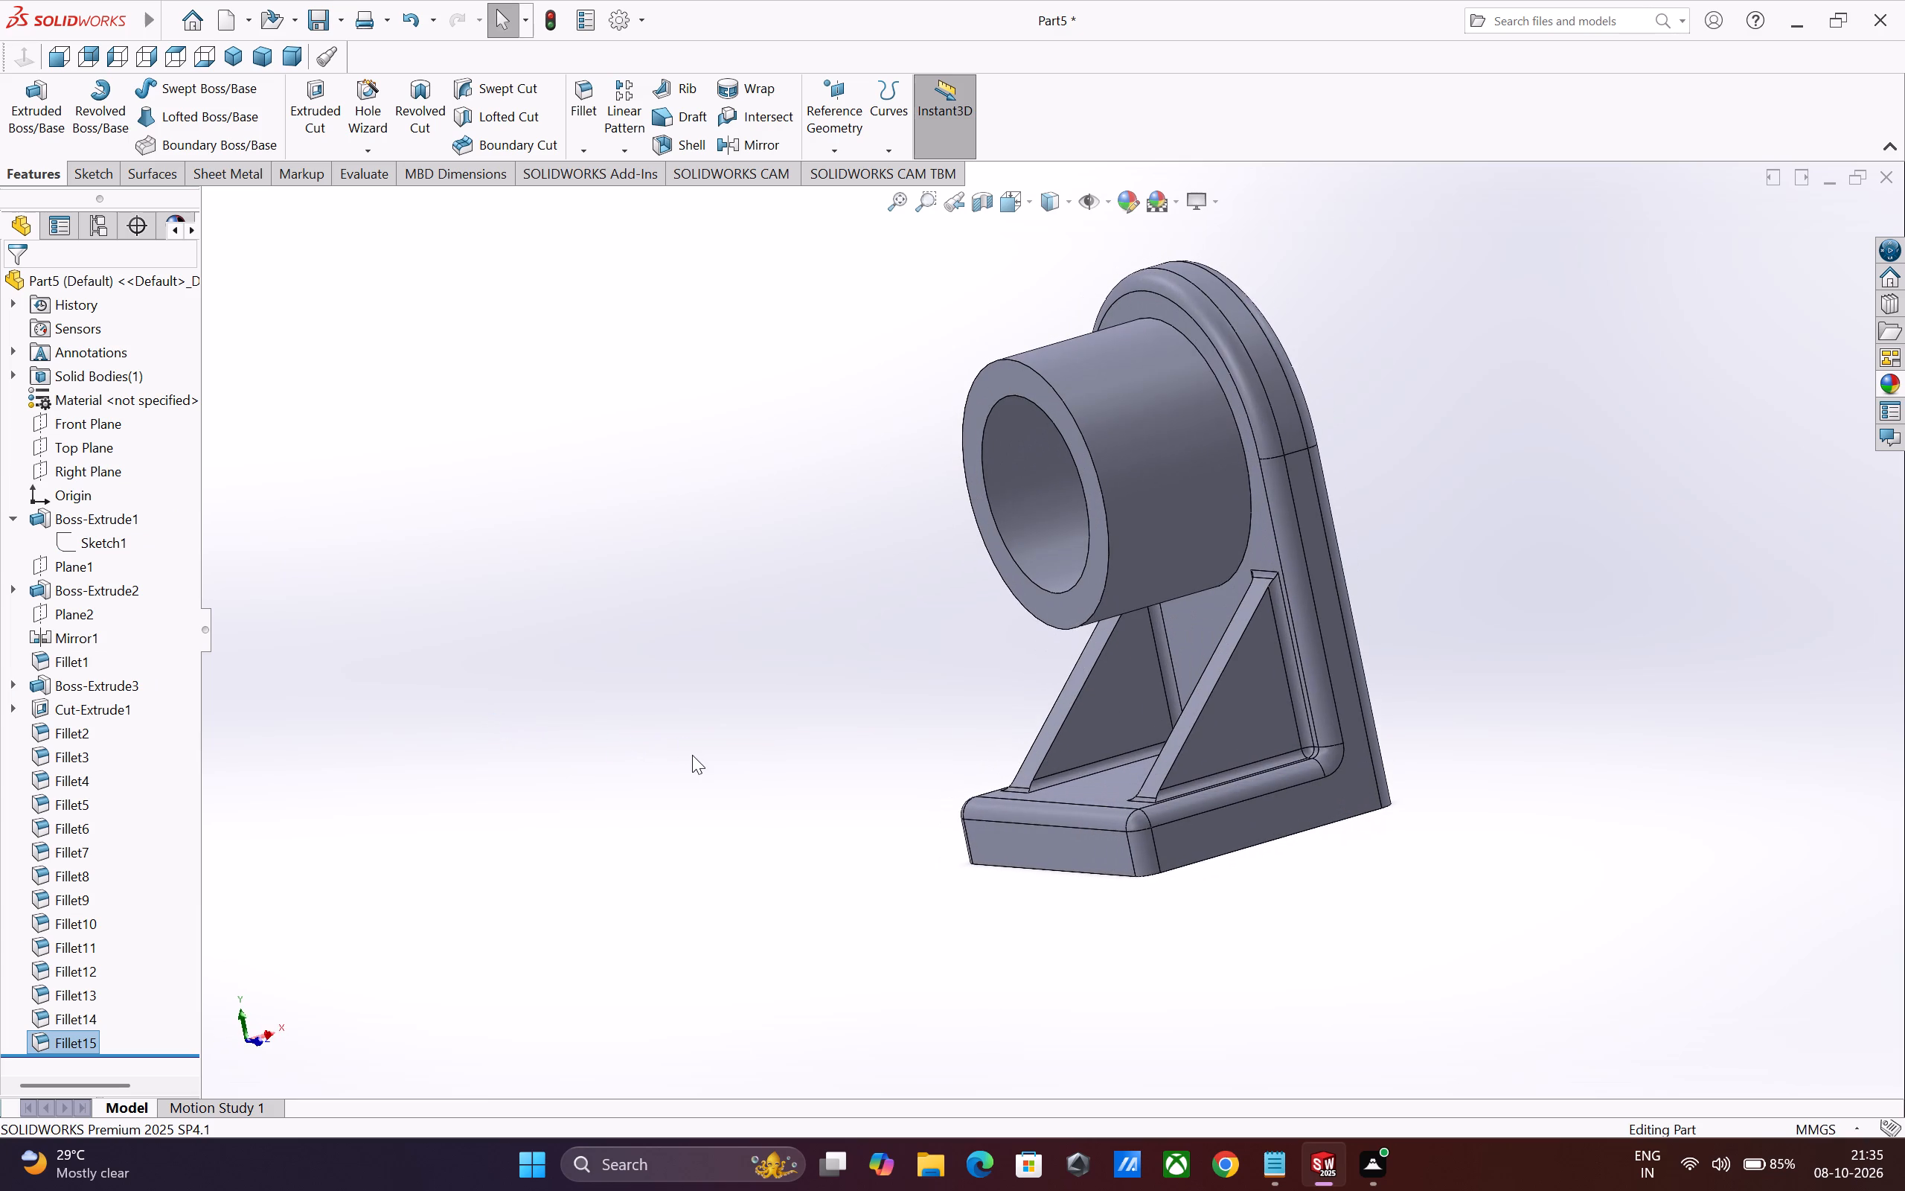
{"action": "left_click", "coordinate": [581, 147]}
{"action": "left_click", "coordinate": [595, 198]}
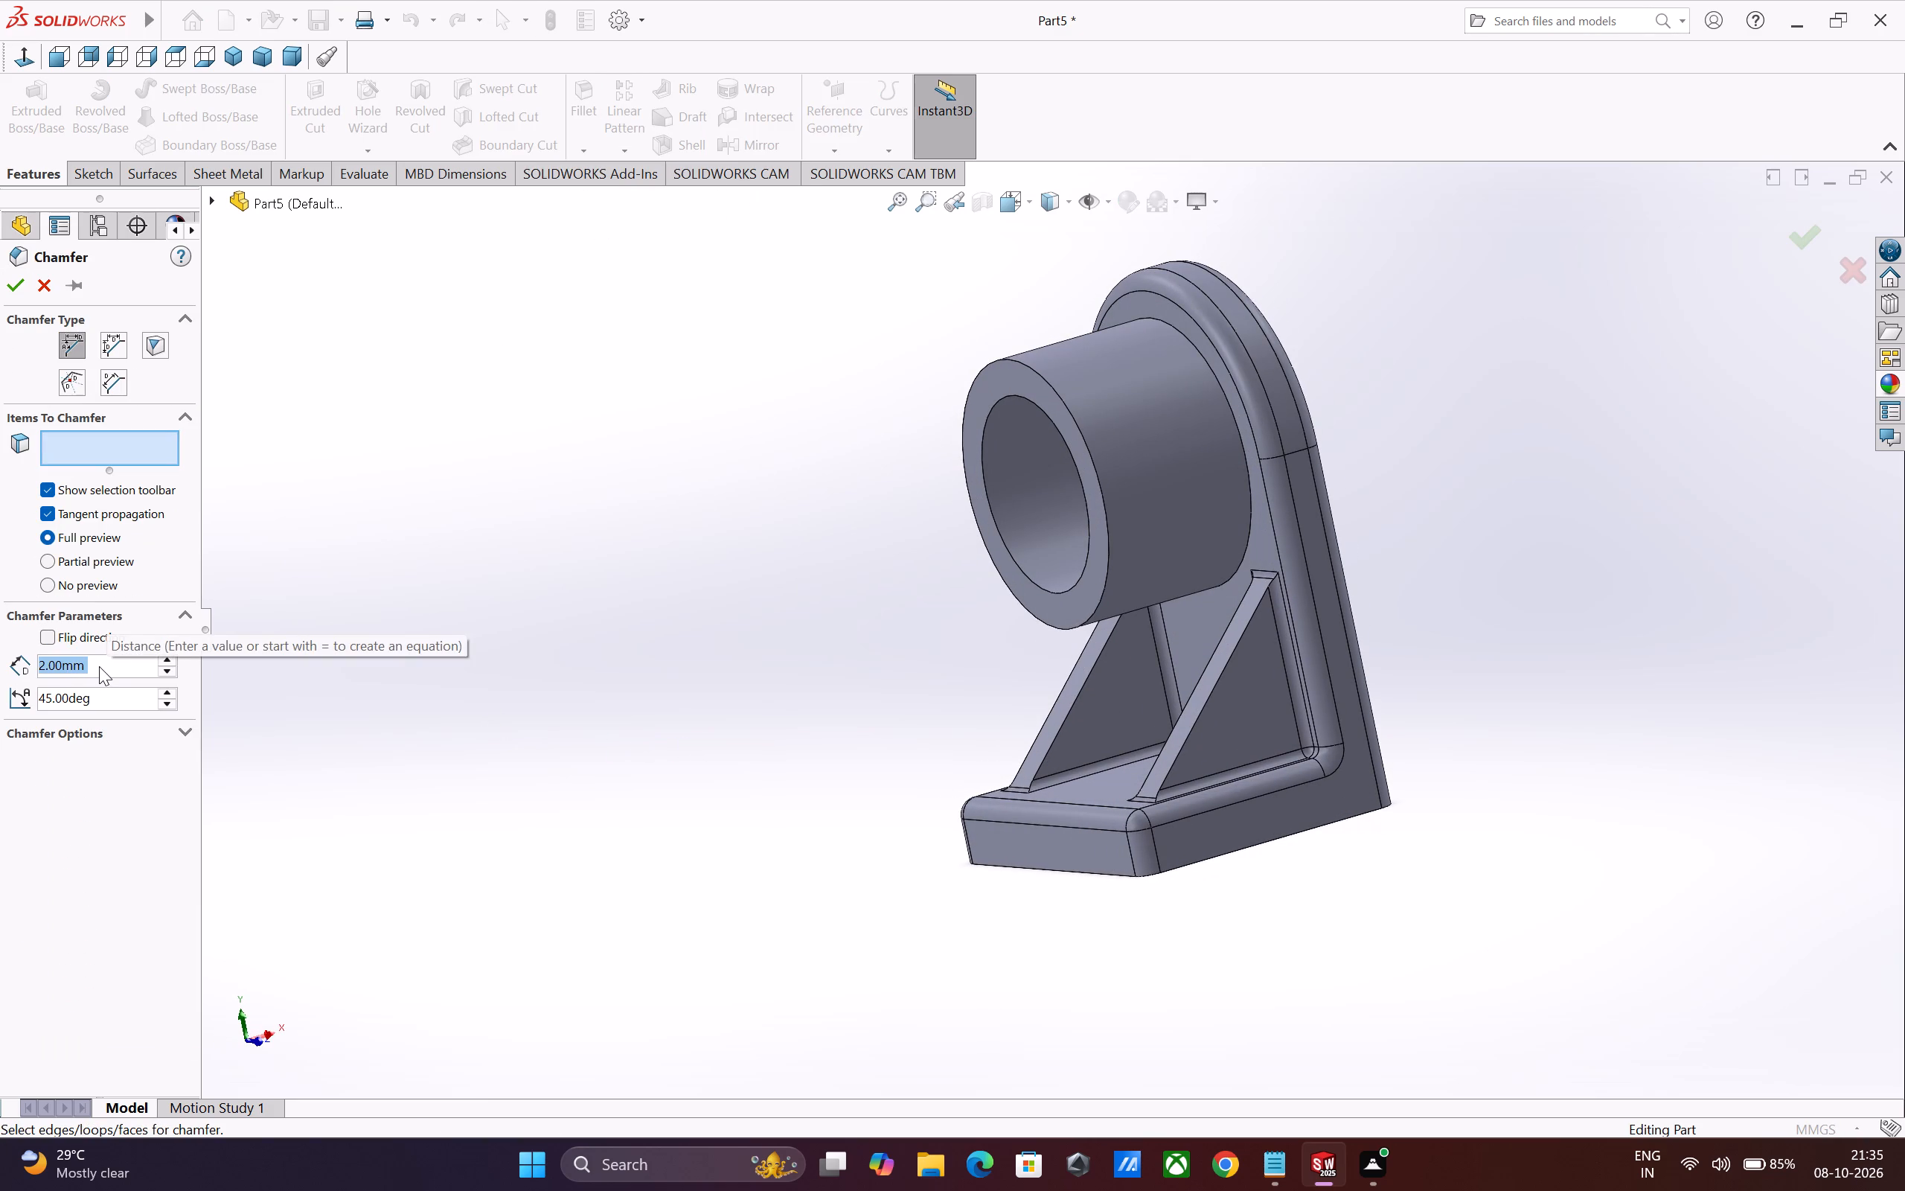
{"action": "left_click", "coordinate": [1218, 854]}
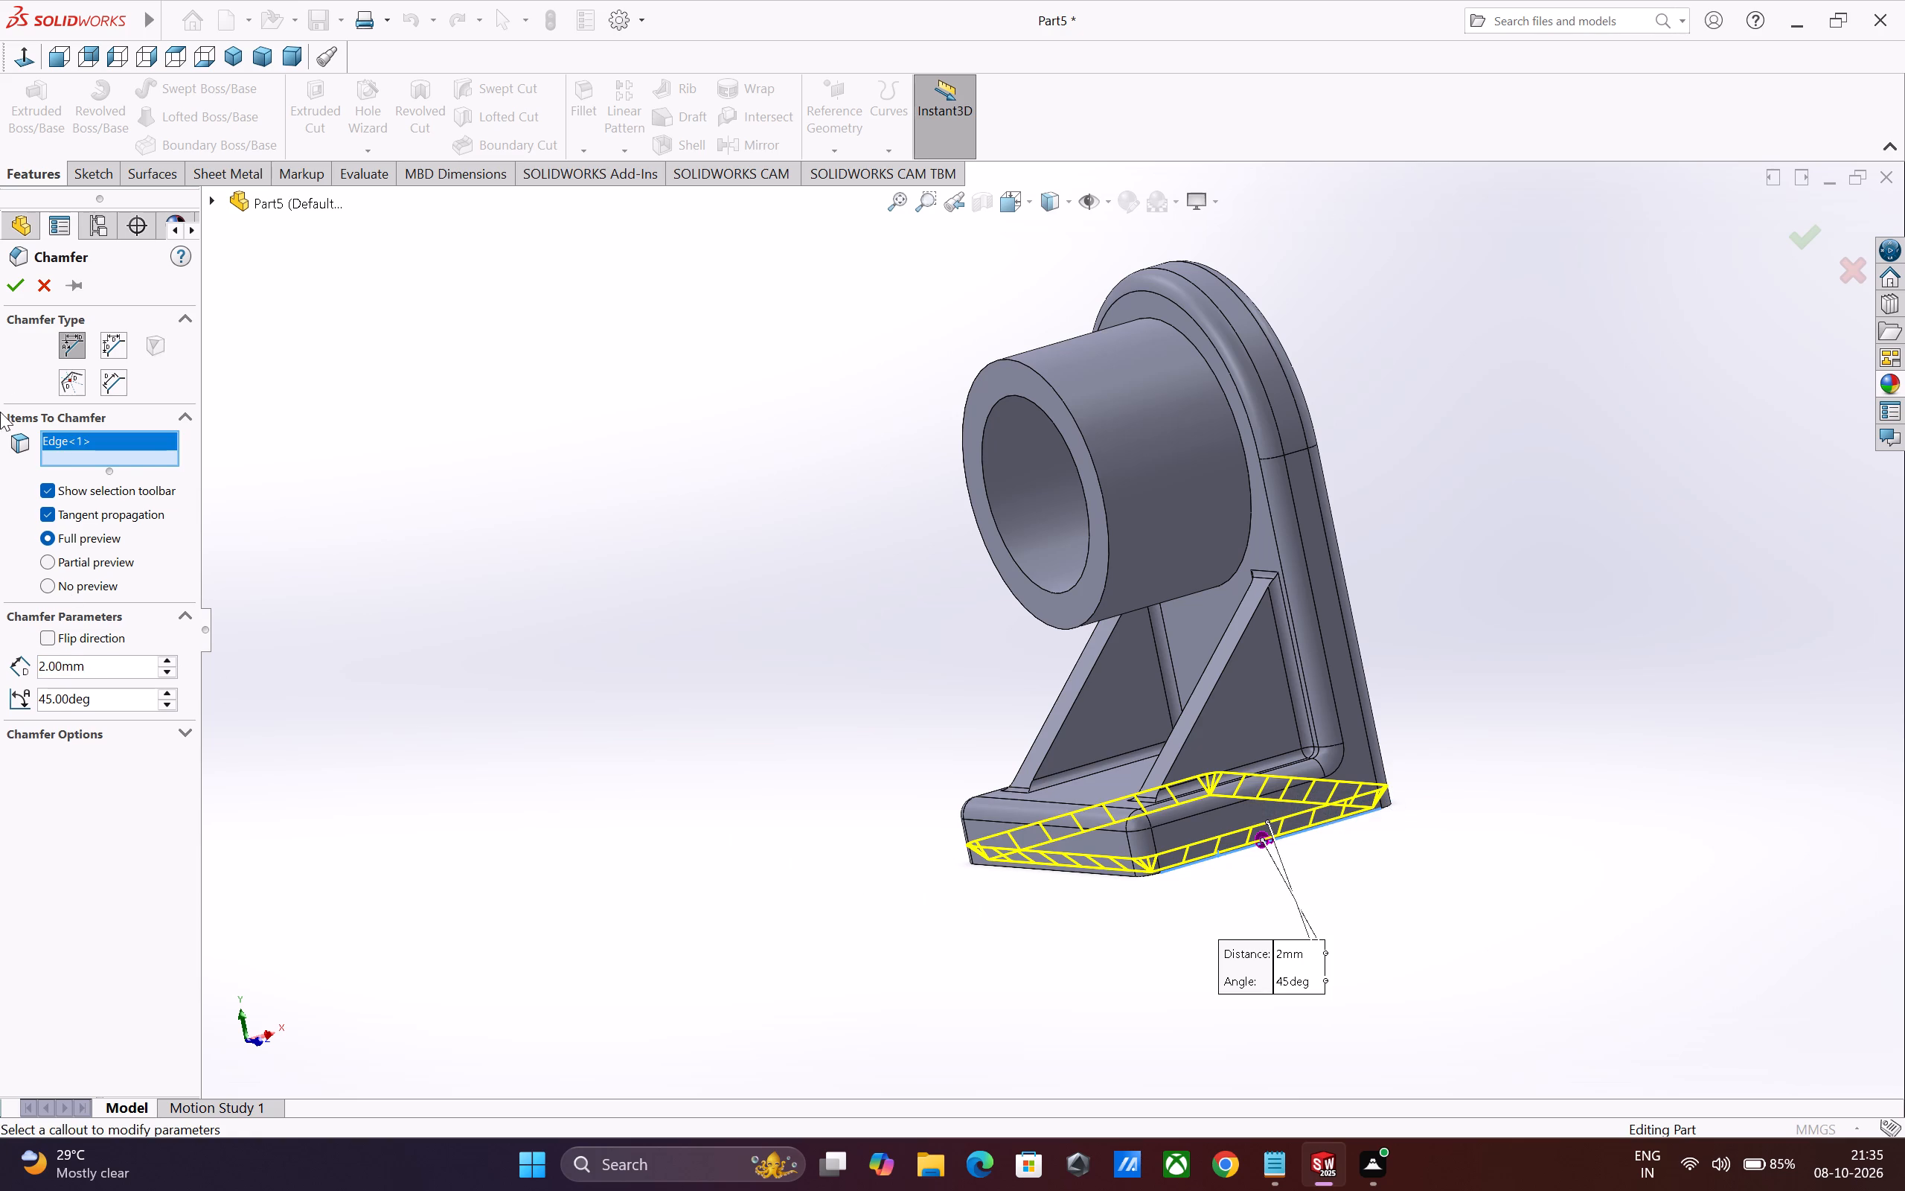
{"action": "left_click", "coordinate": [22, 293]}
{"action": "left_click", "coordinate": [723, 1041]}
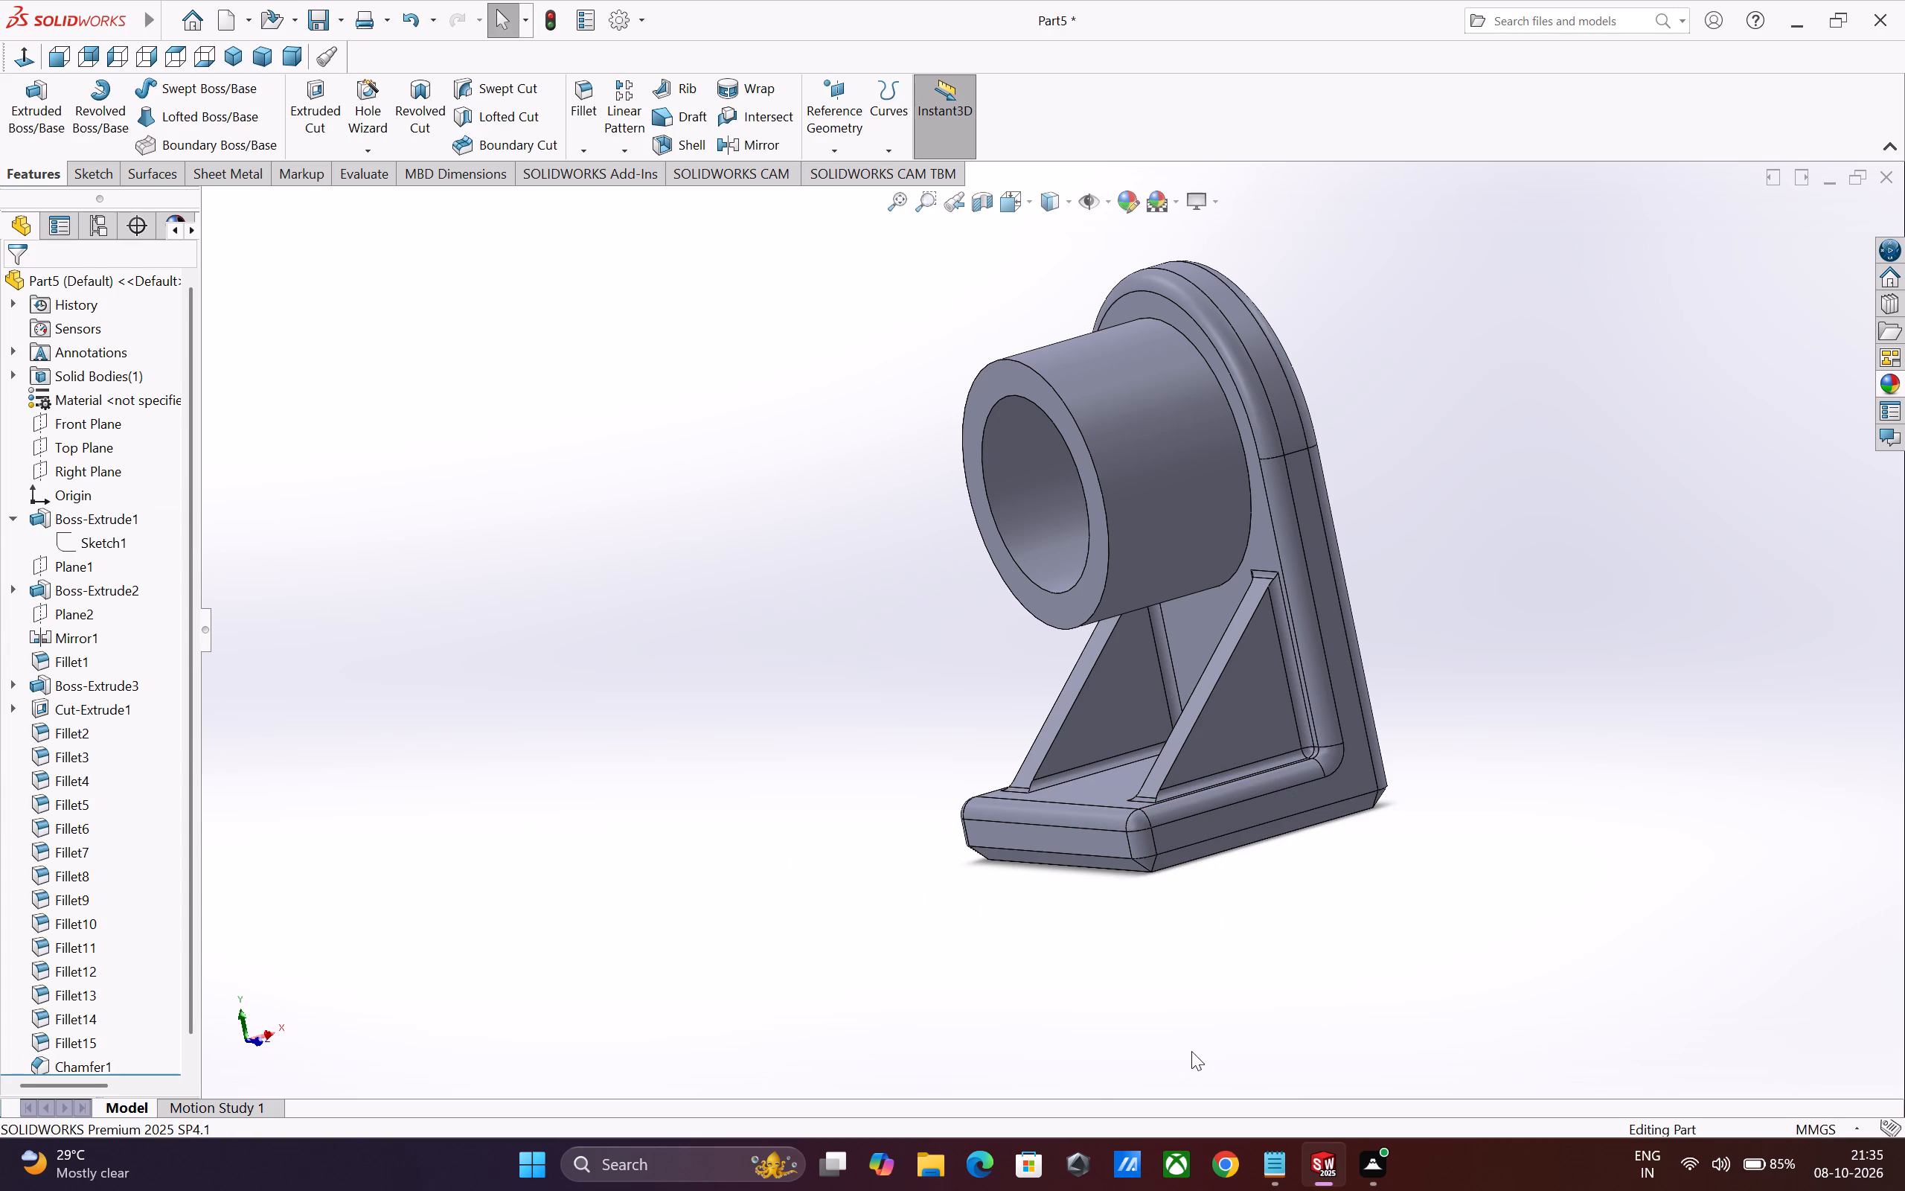
Apply a 1 mm fillet to the outer circular edge of the boss's front face.
{"action": "middle_click_drag", "start_coordinate": [1186, 1043], "coordinate": [532, 1093]}
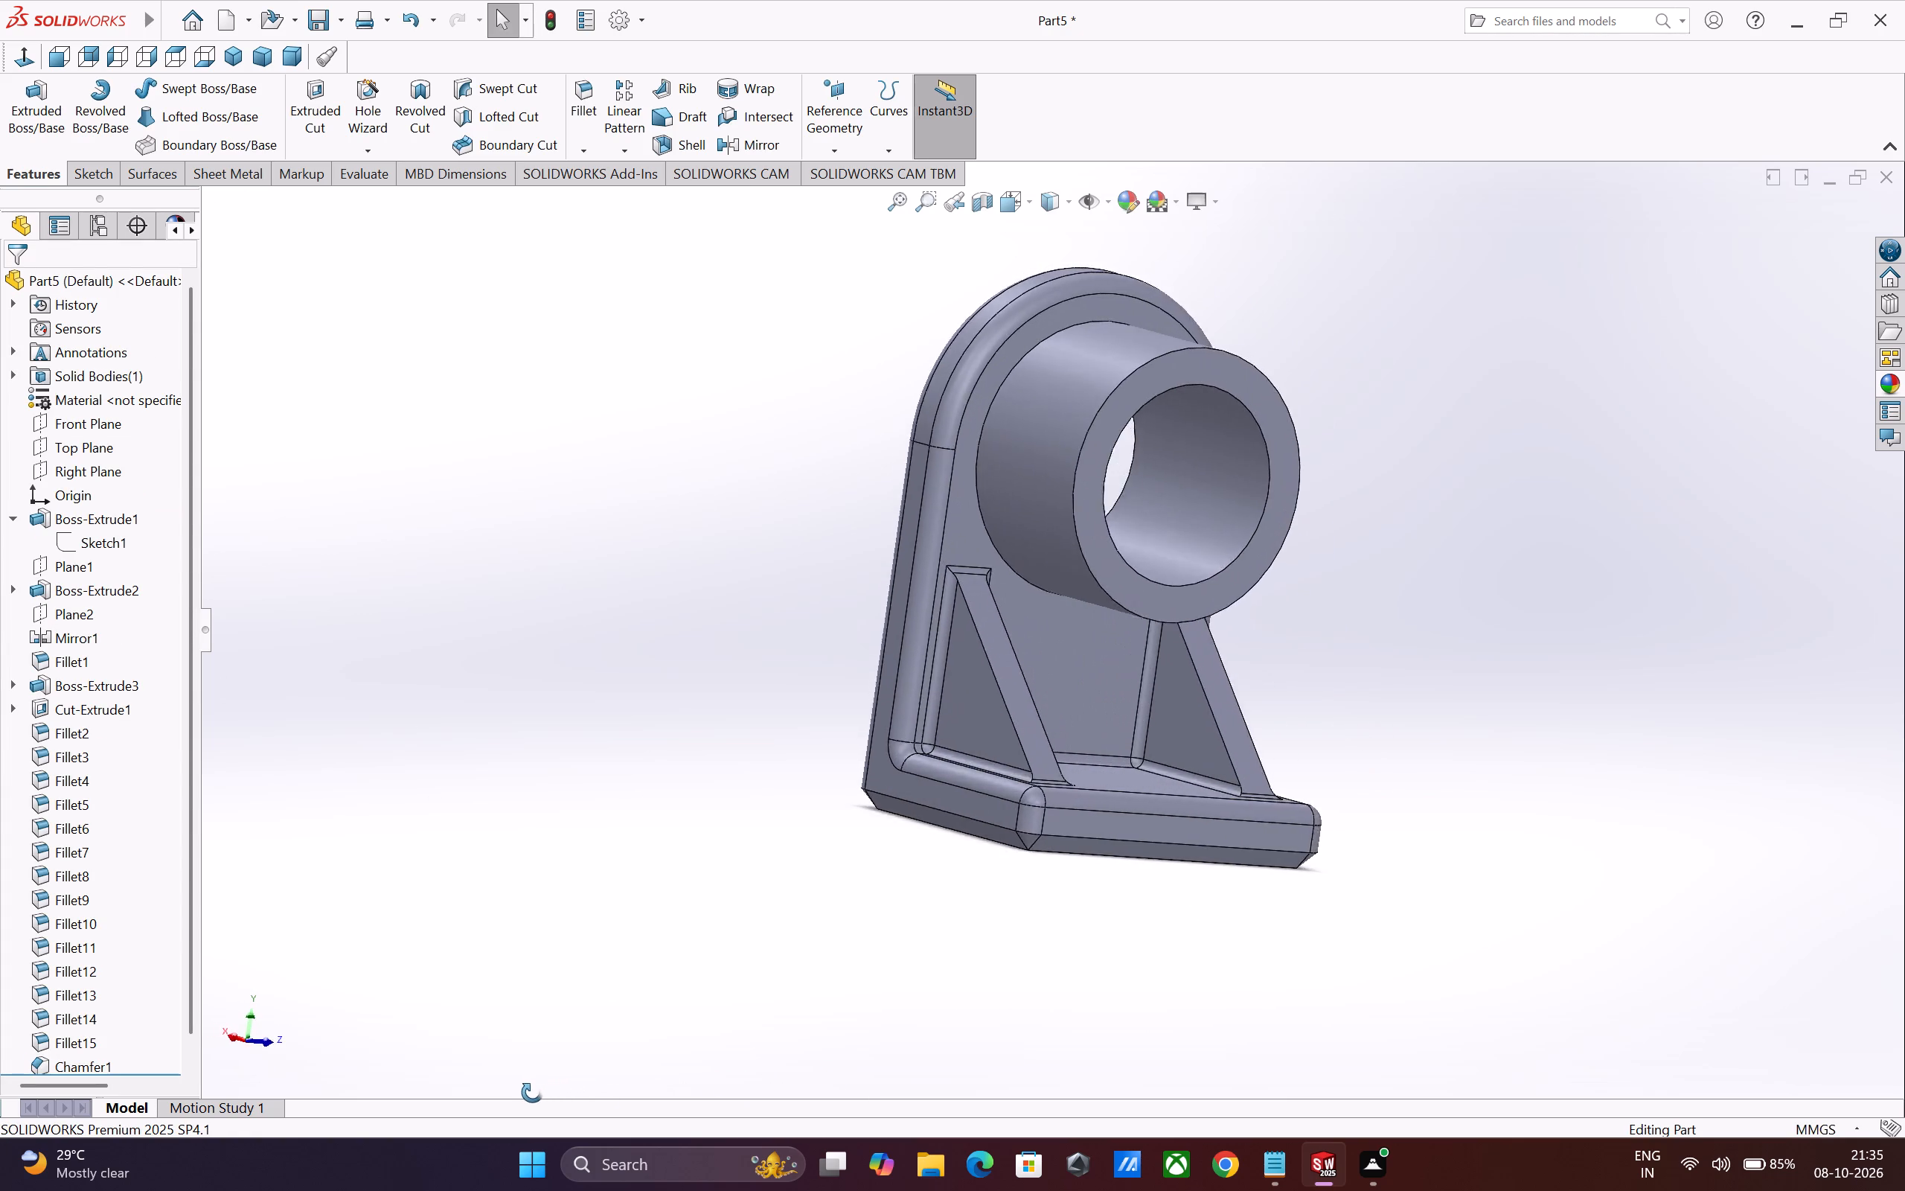
{"action": "middle_click_drag", "start_coordinate": [532, 1093], "coordinate": [440, 1093]}
{"action": "middle_click_drag", "start_coordinate": [1120, 1004], "coordinate": [1107, 990]}
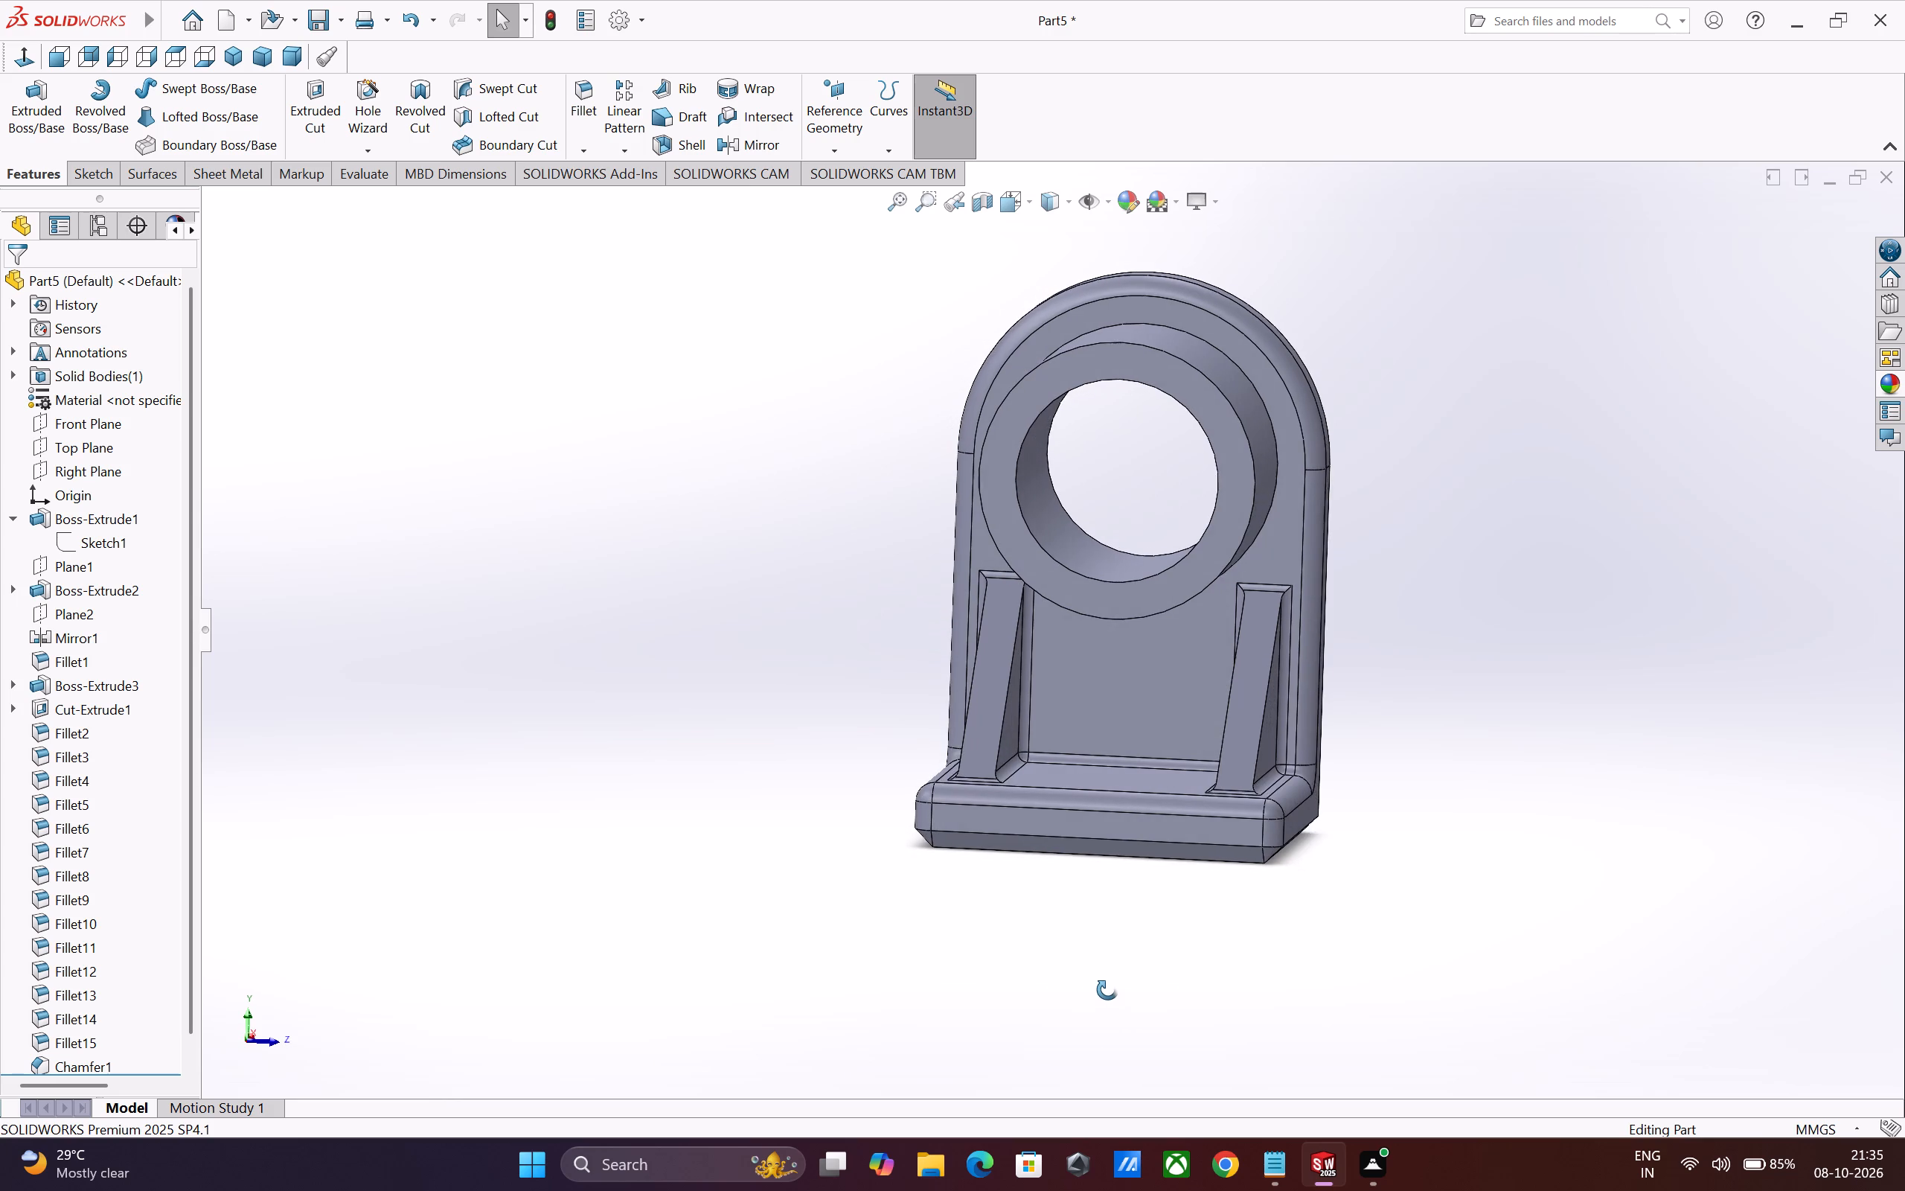
{"action": "middle_click_drag", "start_coordinate": [1107, 990], "coordinate": [1119, 1019]}
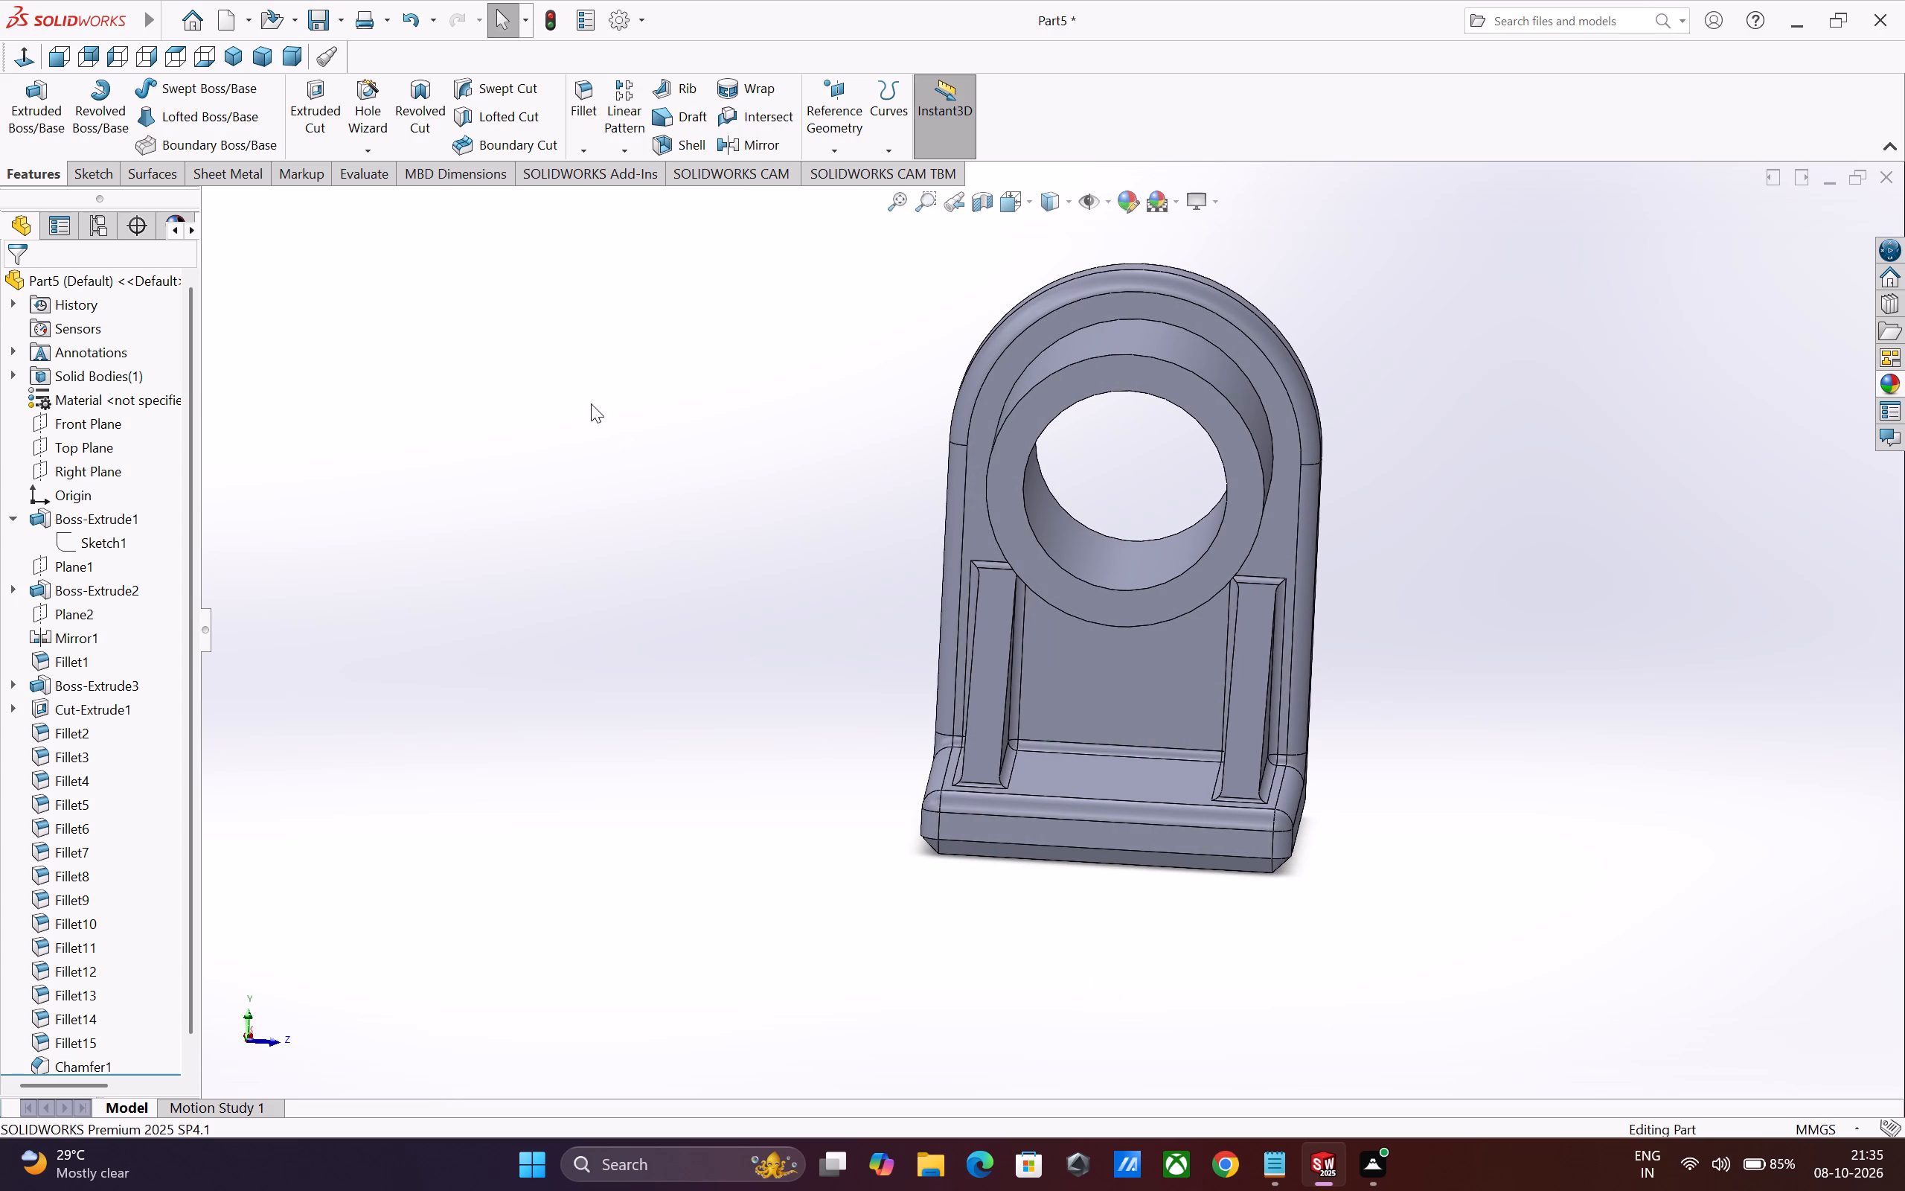
{"action": "left_click", "coordinate": [591, 153]}
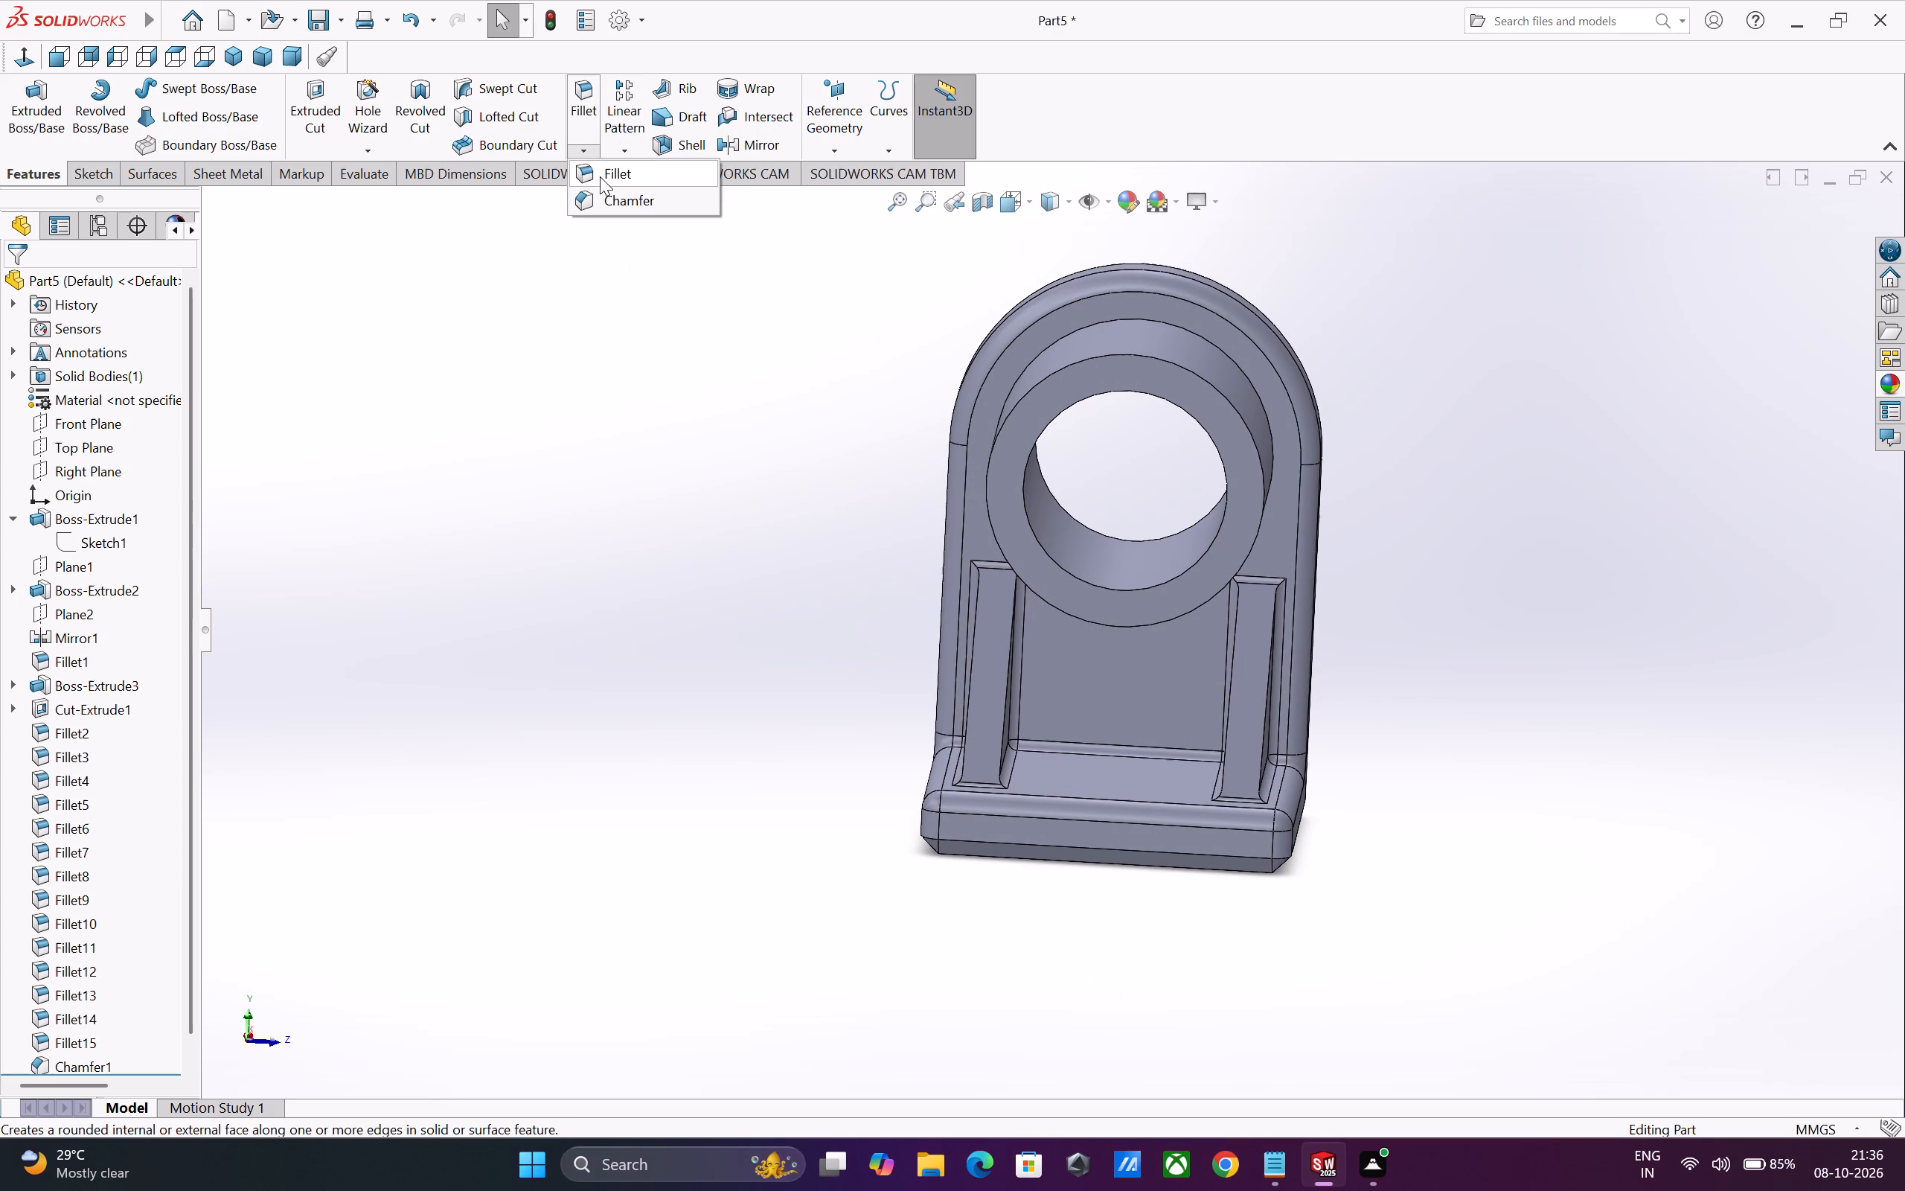
{"action": "left_click", "coordinate": [601, 179]}
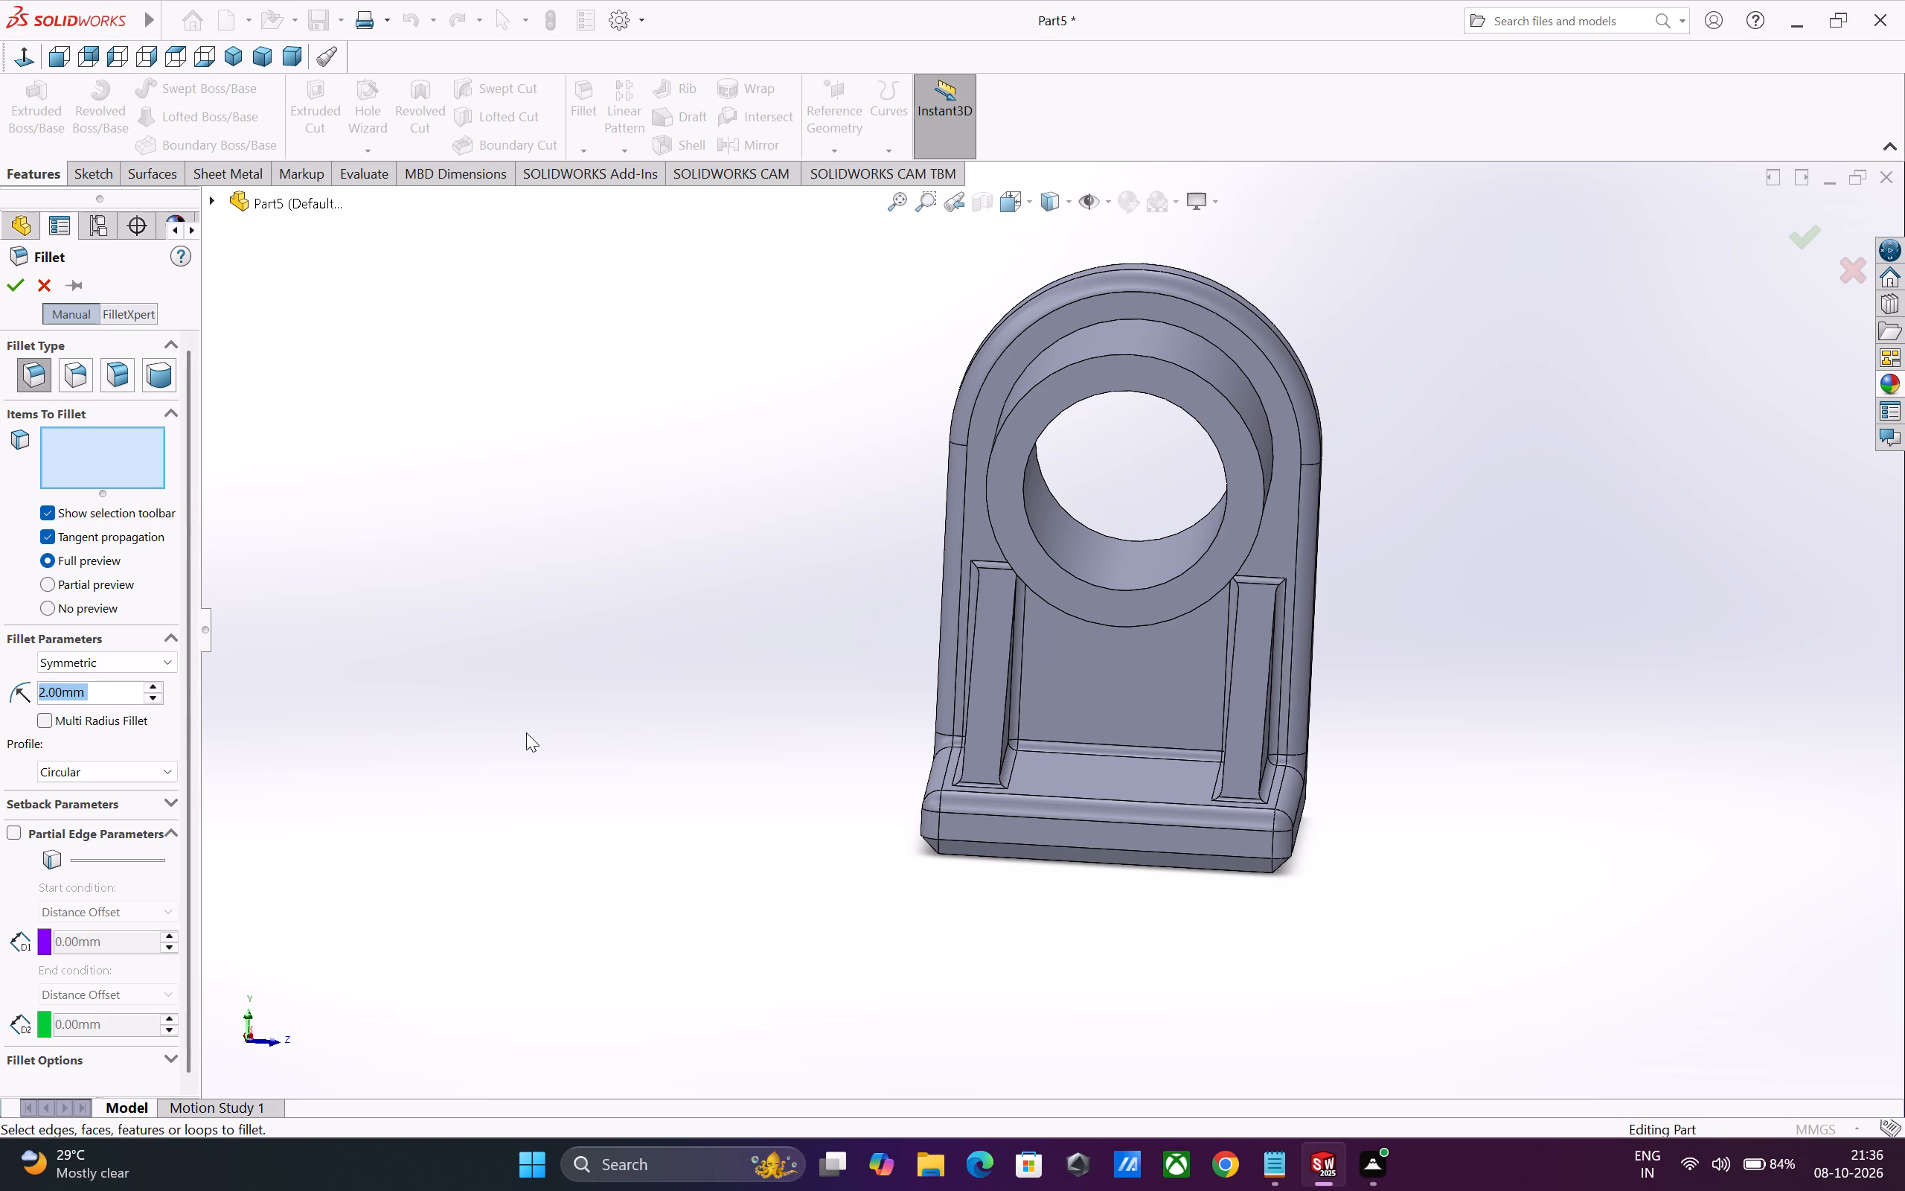
{"action": "key", "text": "1"}
{"action": "key", "text": "Return"}
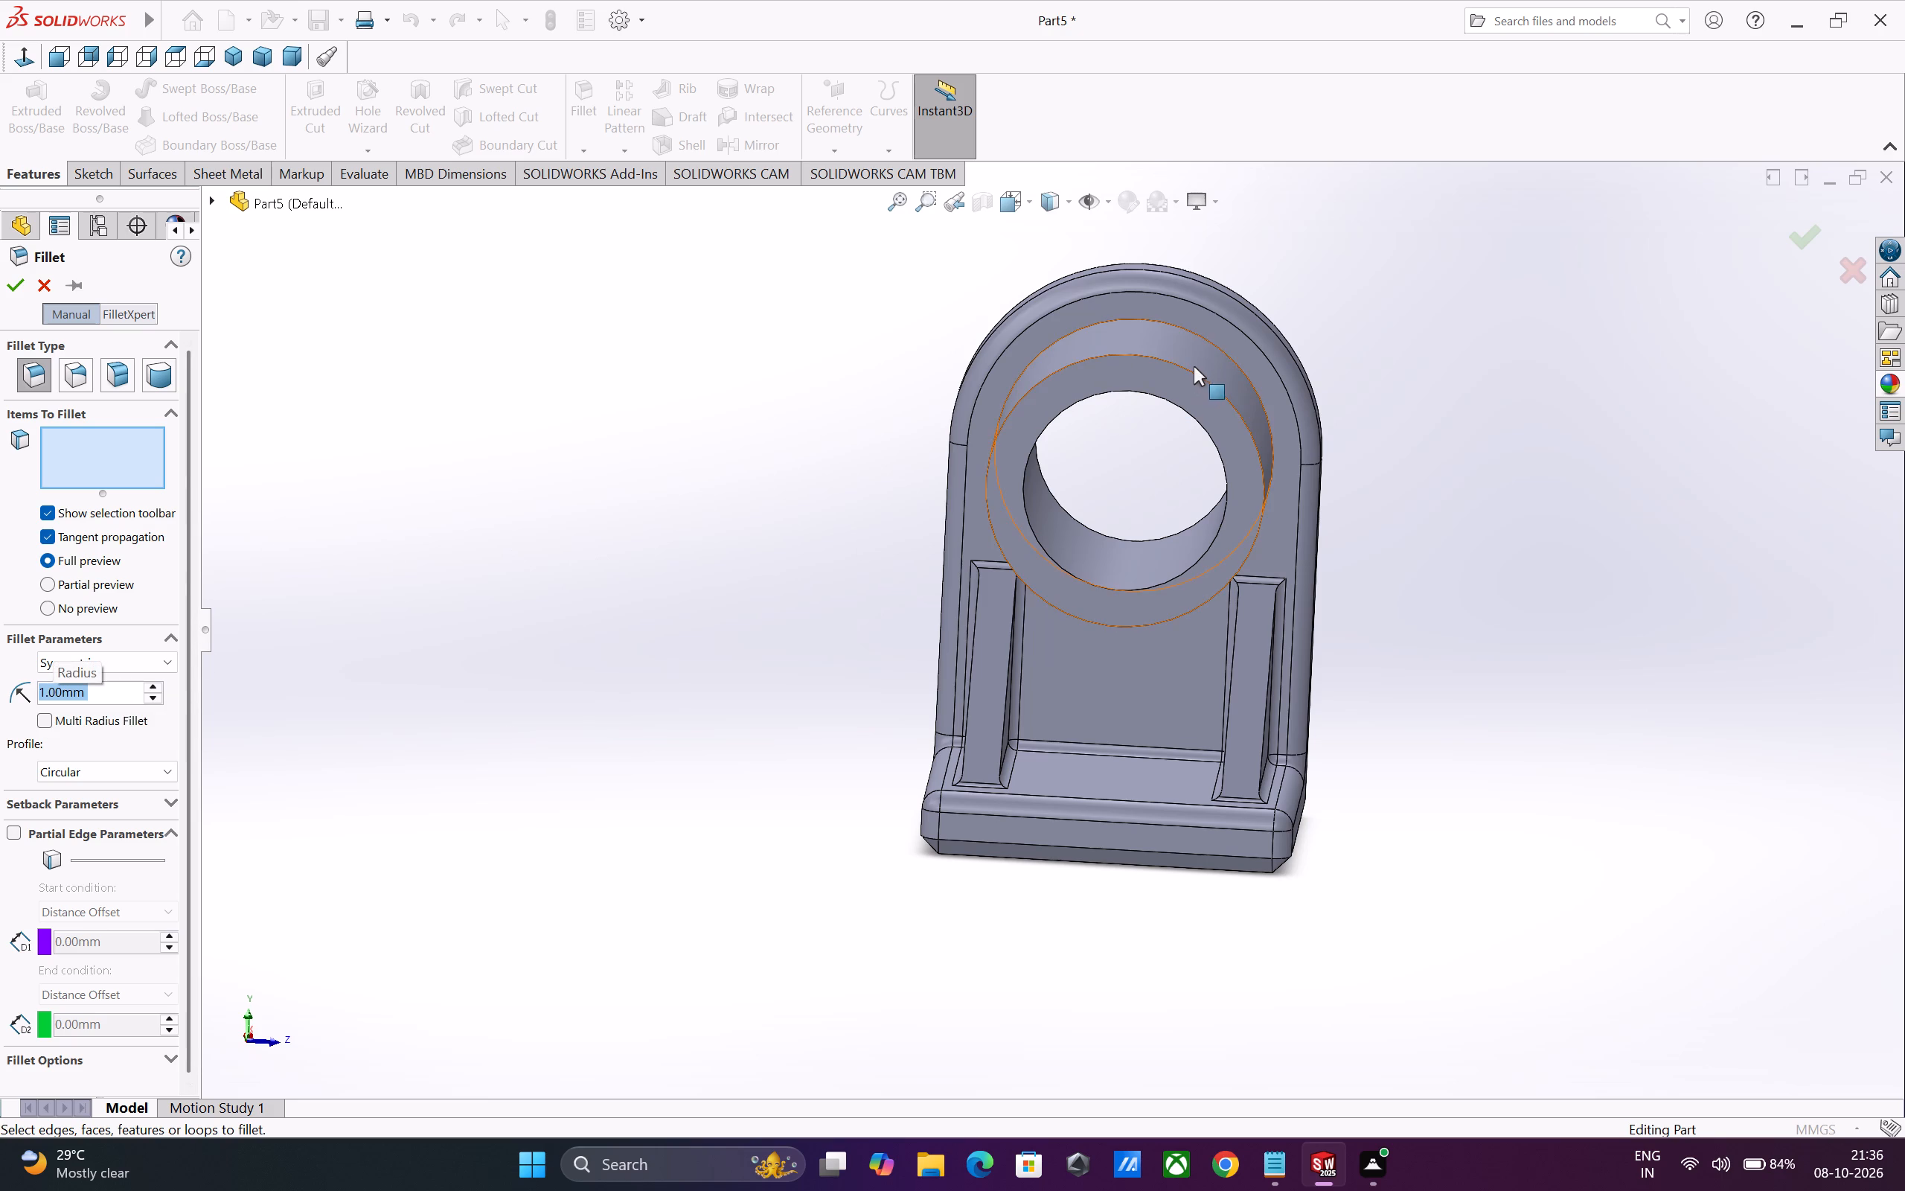
{"action": "left_click", "coordinate": [1191, 372]}
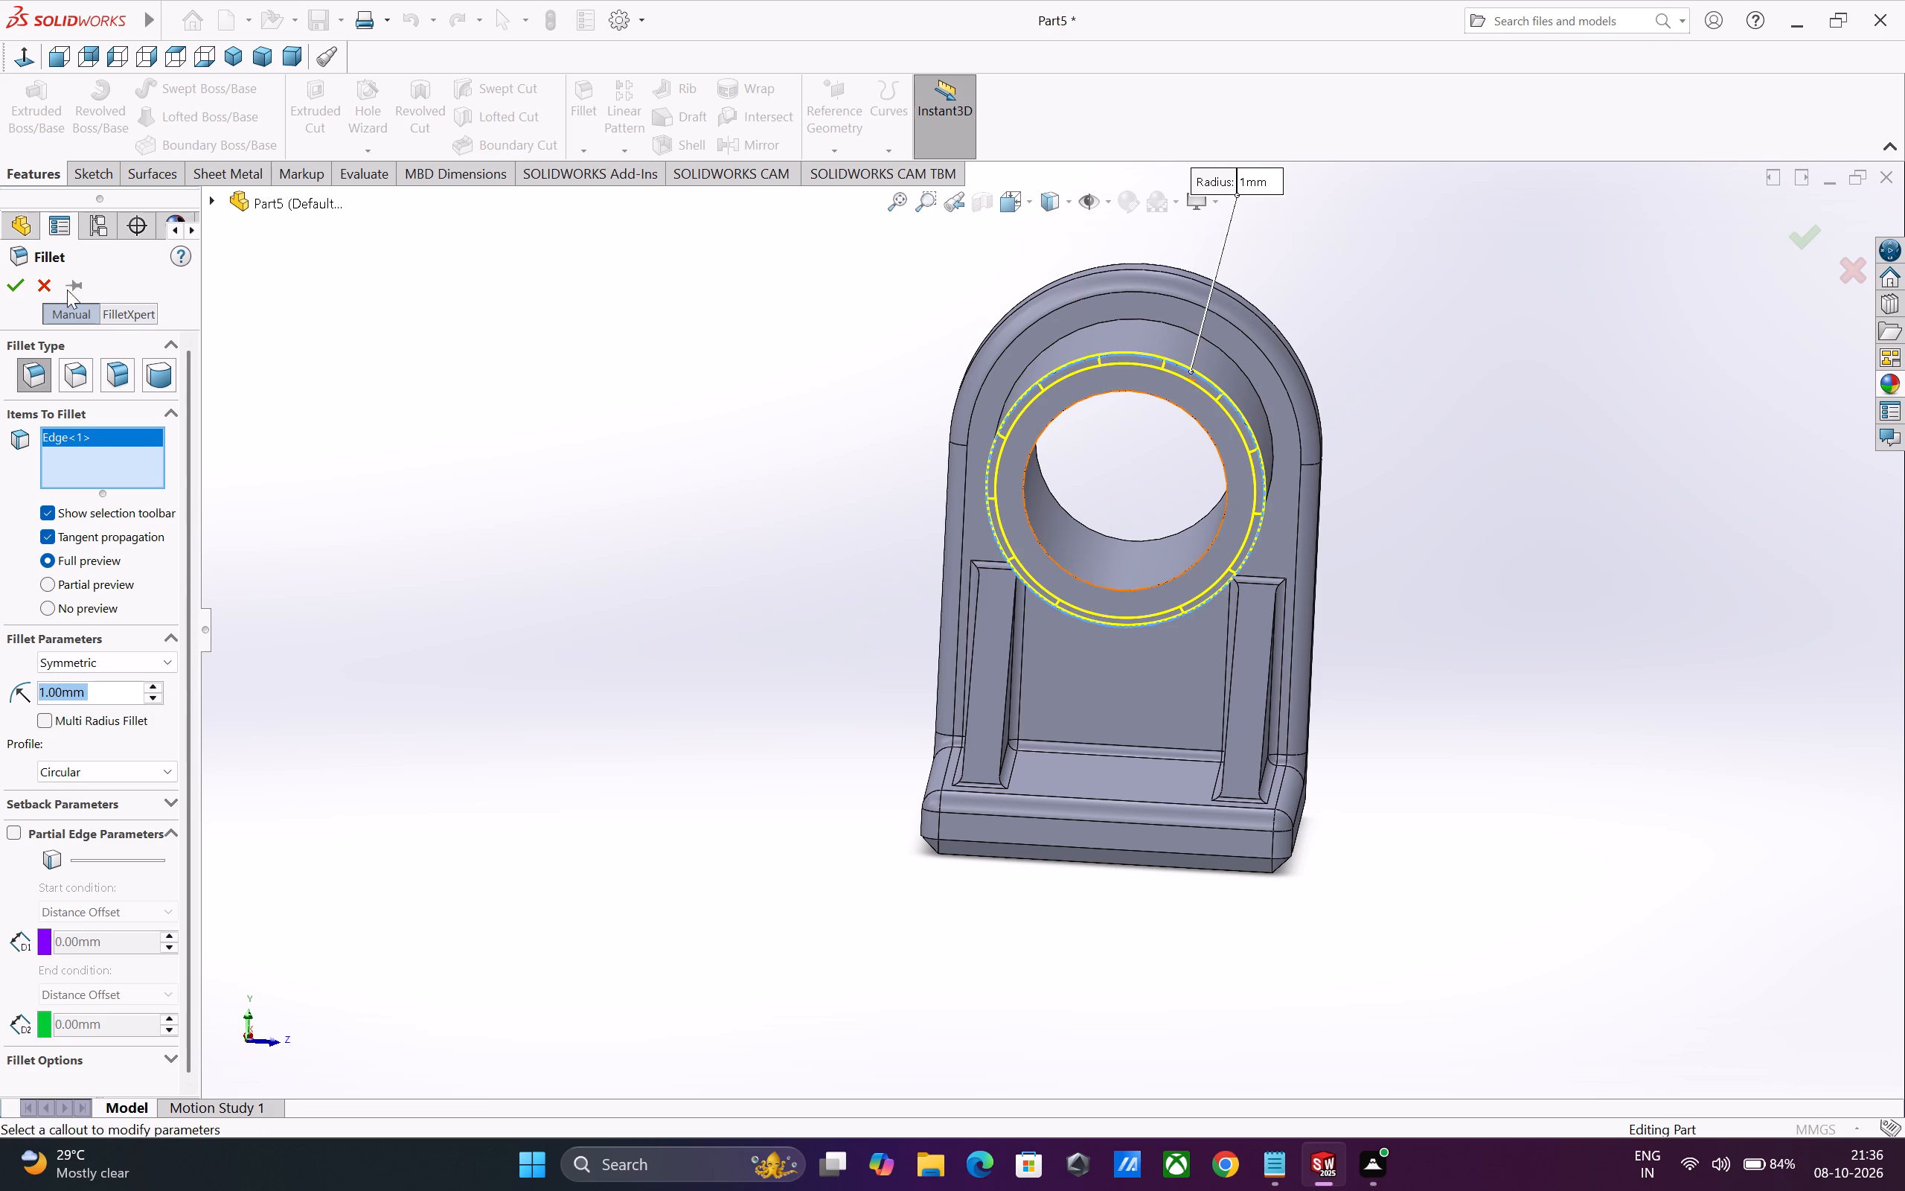
{"action": "left_click", "coordinate": [9, 287]}
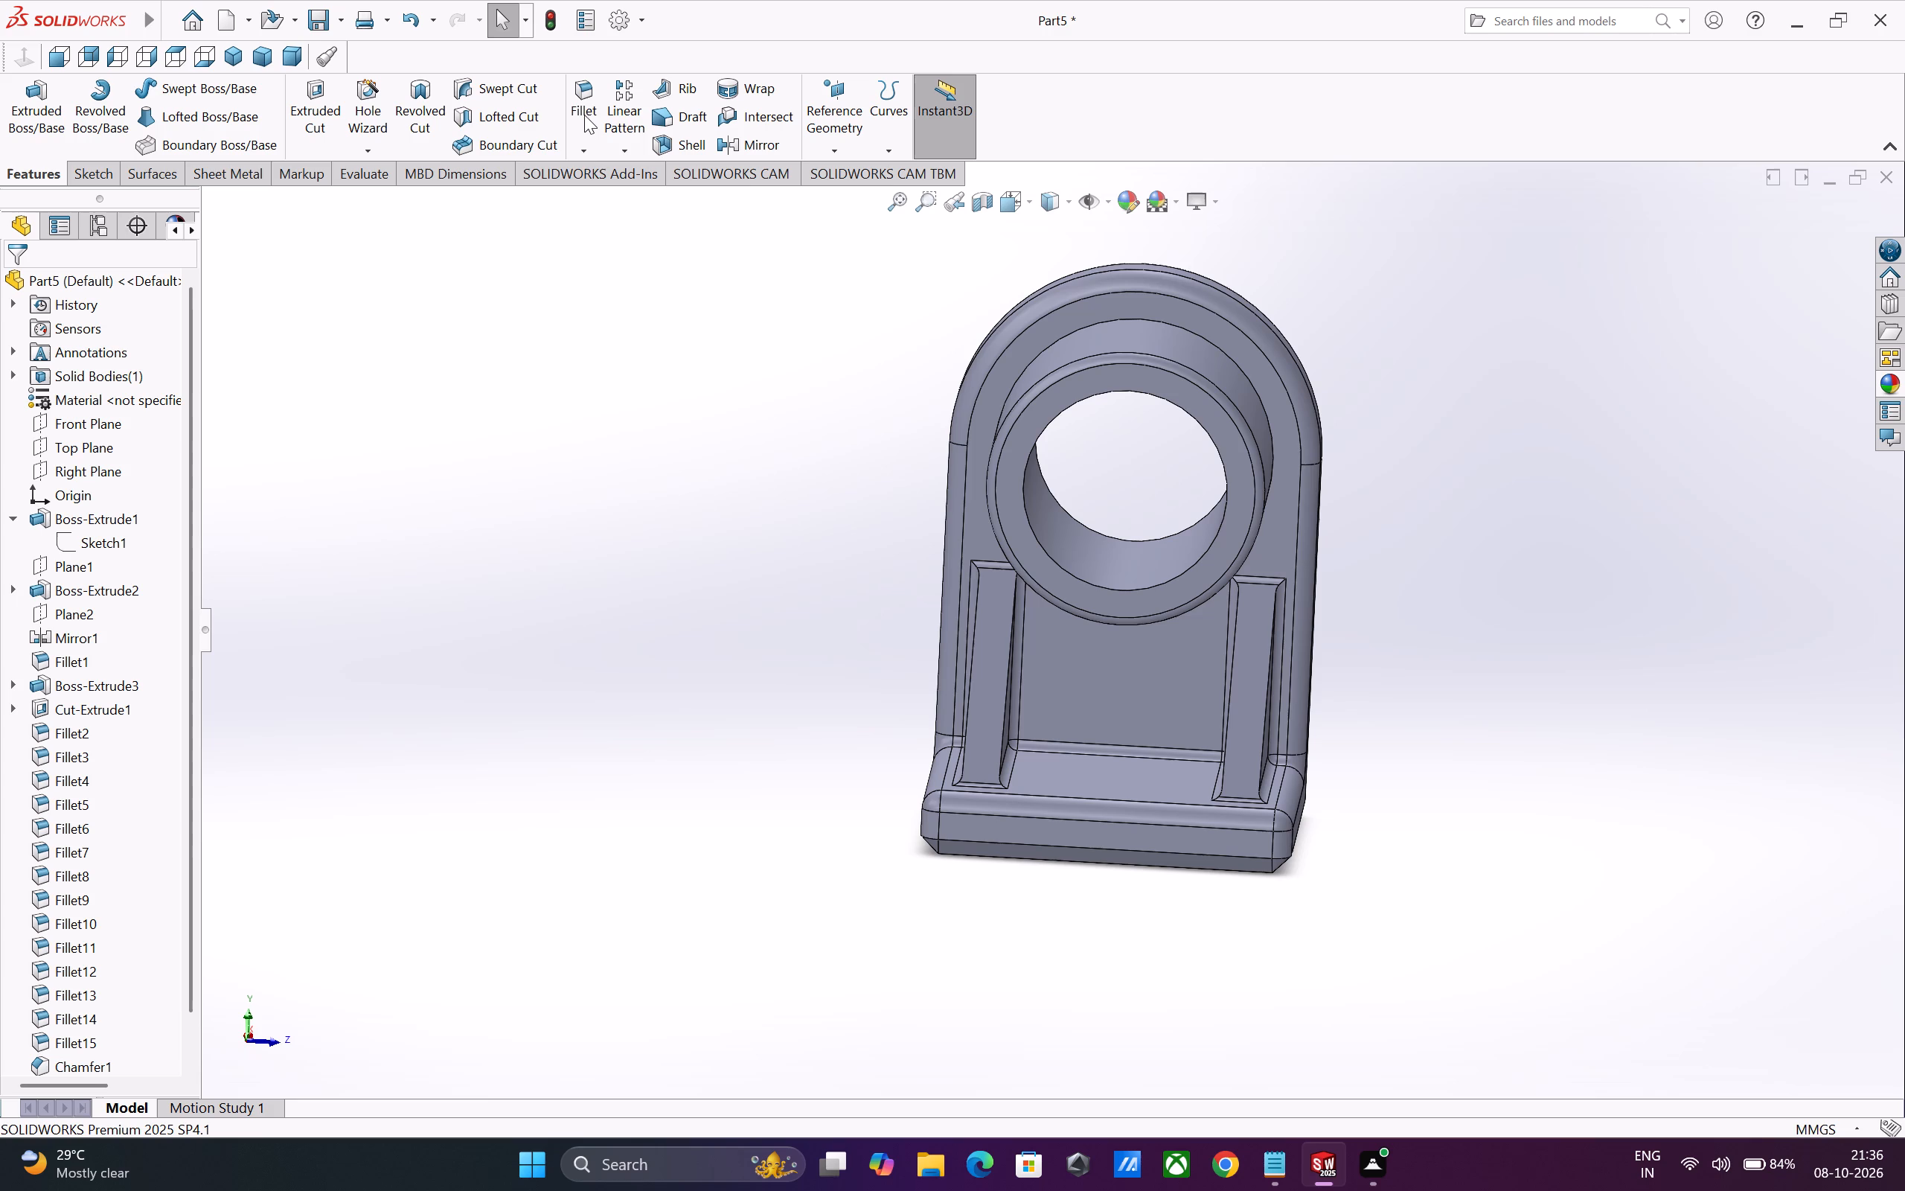
Apply a 1 mm fillet to the bore's front rim by selecting the boss's annular end face.
{"action": "left_click", "coordinate": [585, 114]}
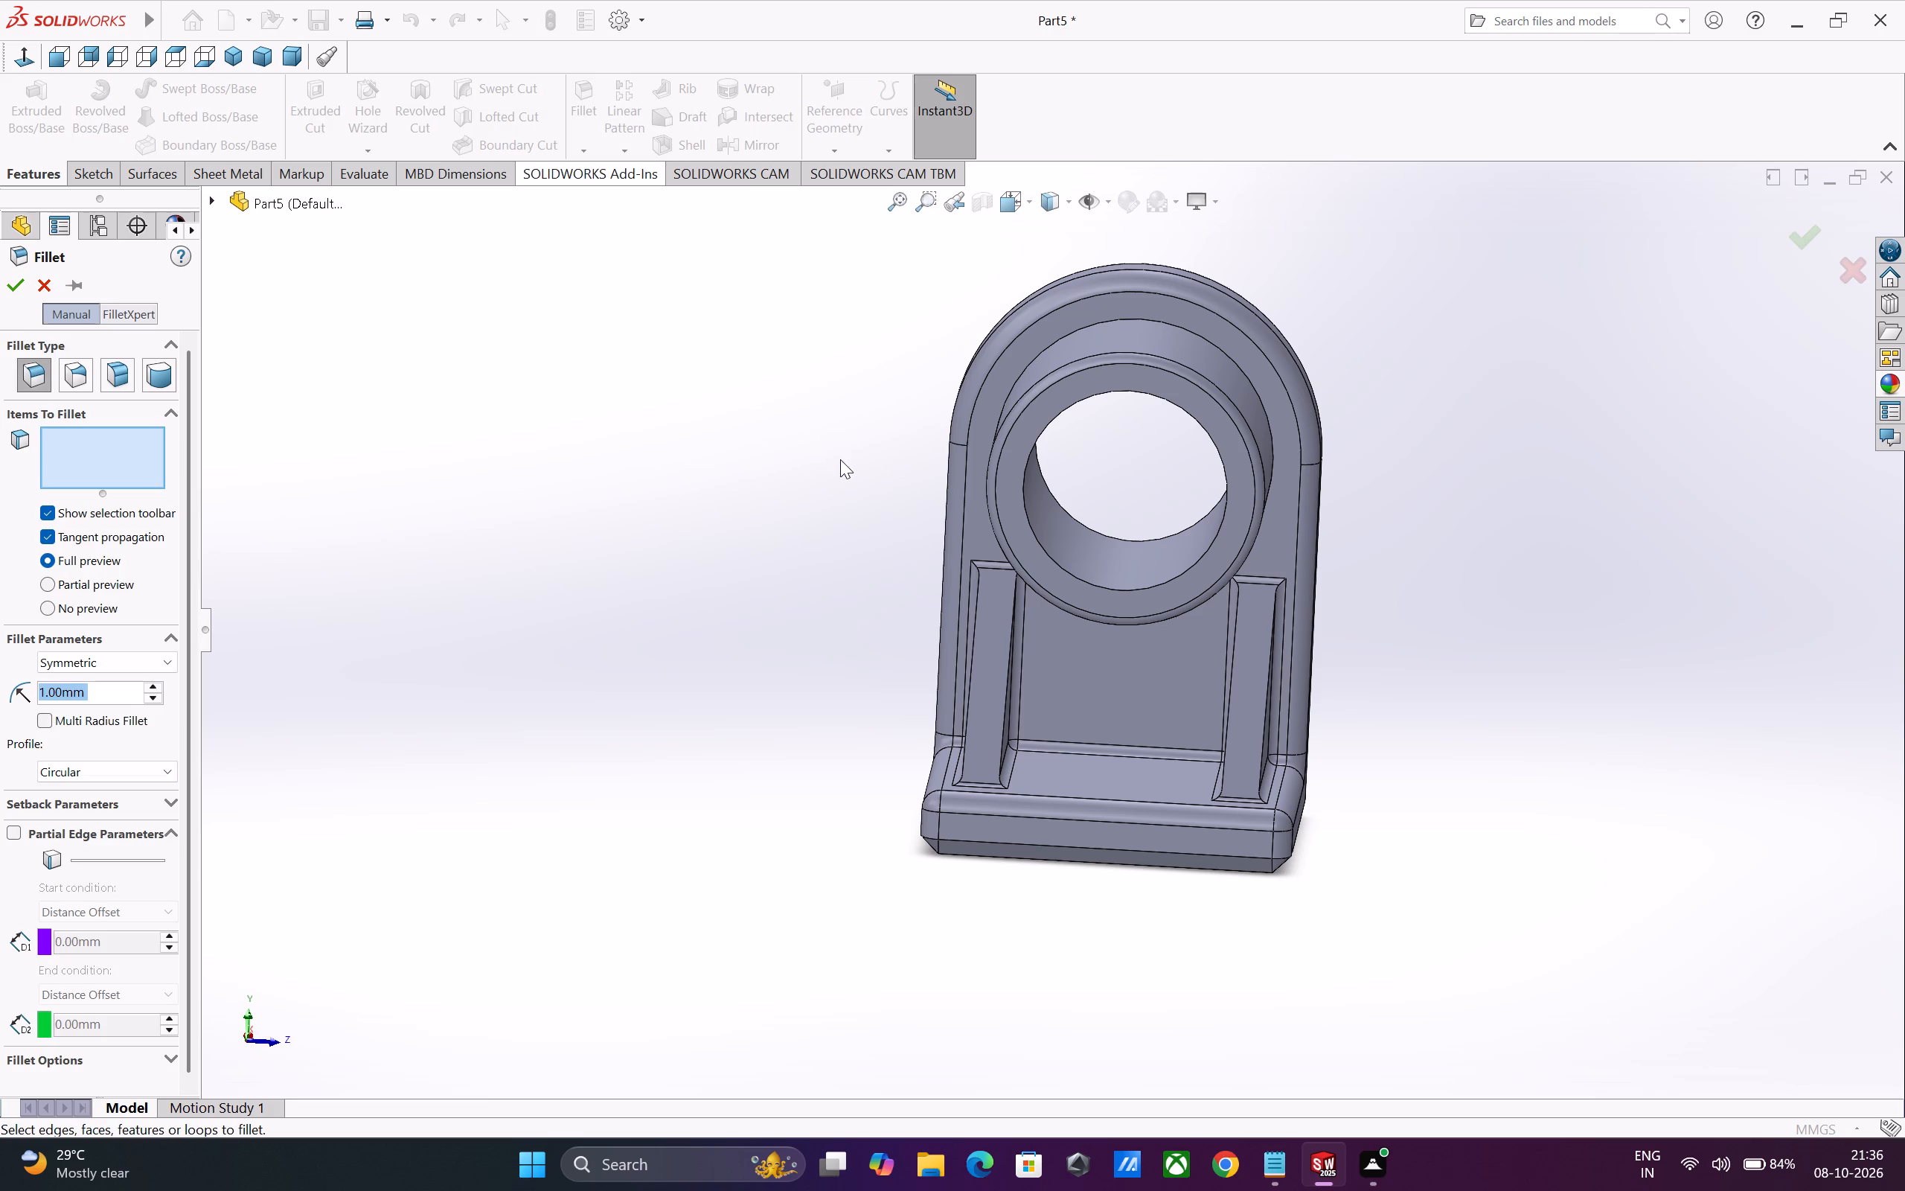
{"action": "left_click", "coordinate": [1028, 450]}
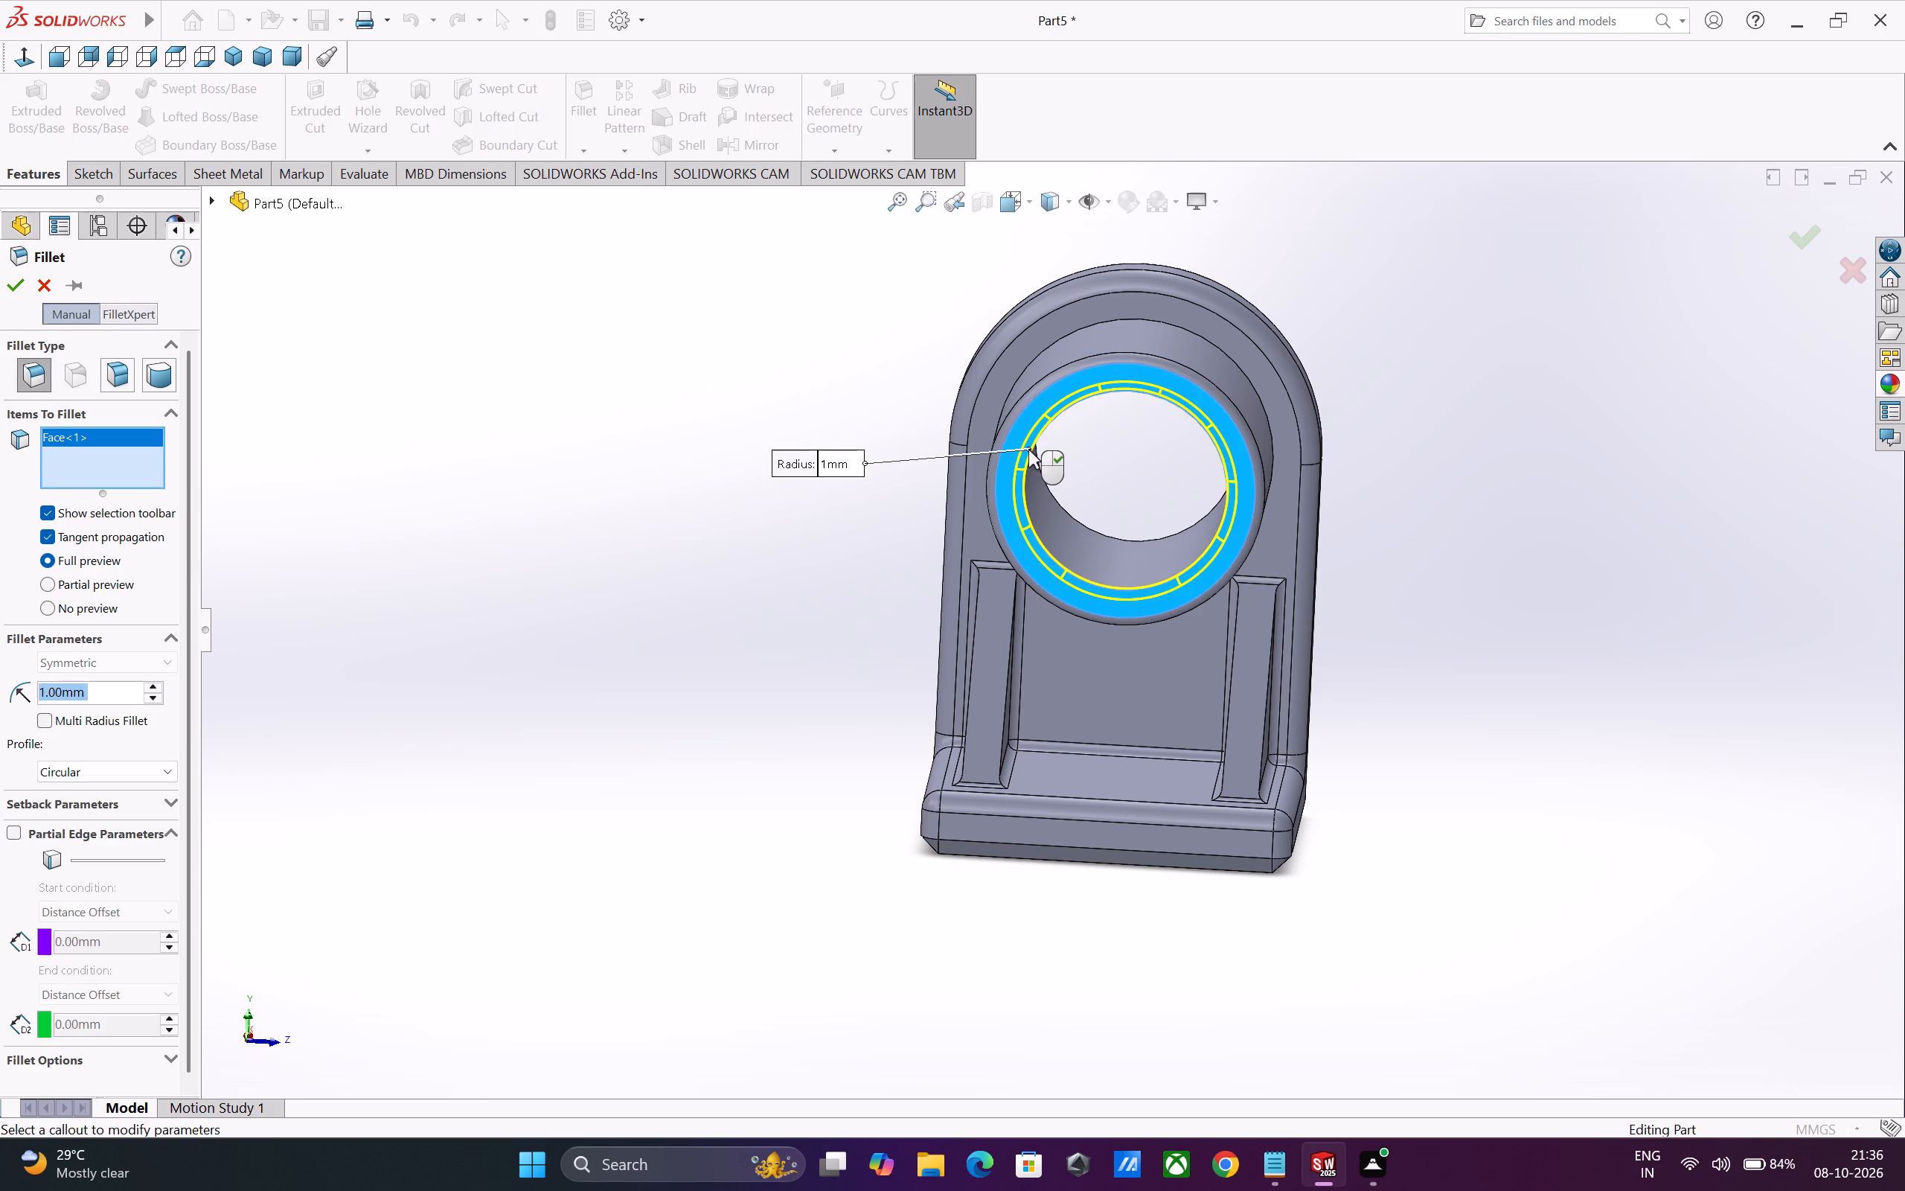
{"action": "left_click", "coordinate": [18, 290]}
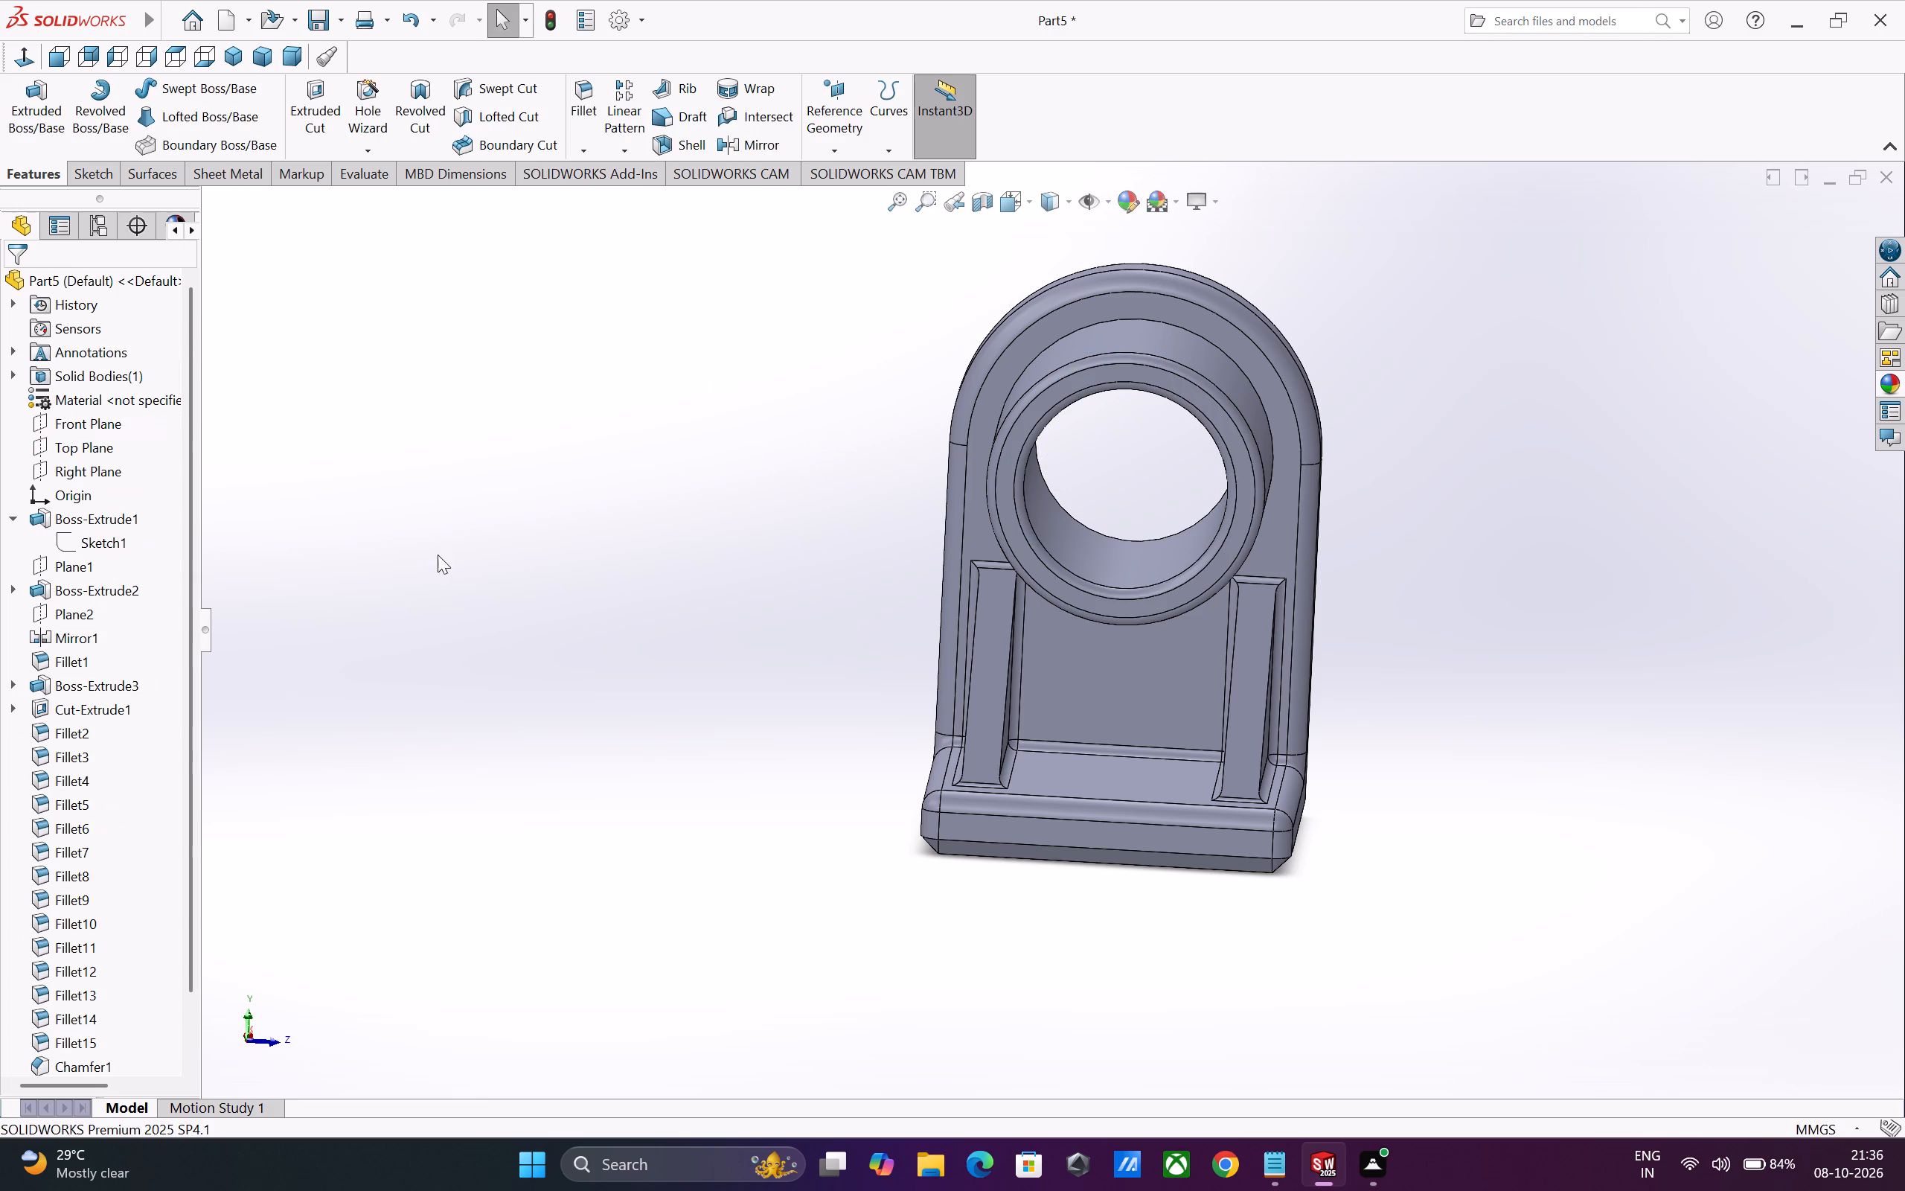
{"action": "left_click", "coordinate": [455, 563]}
Apply a 1 mm fillet to the bore's edge on the rear face of the upright.
{"action": "left_click", "coordinate": [589, 101]}
{"action": "middle_click_drag", "start_coordinate": [1440, 686], "coordinate": [1084, 684]}
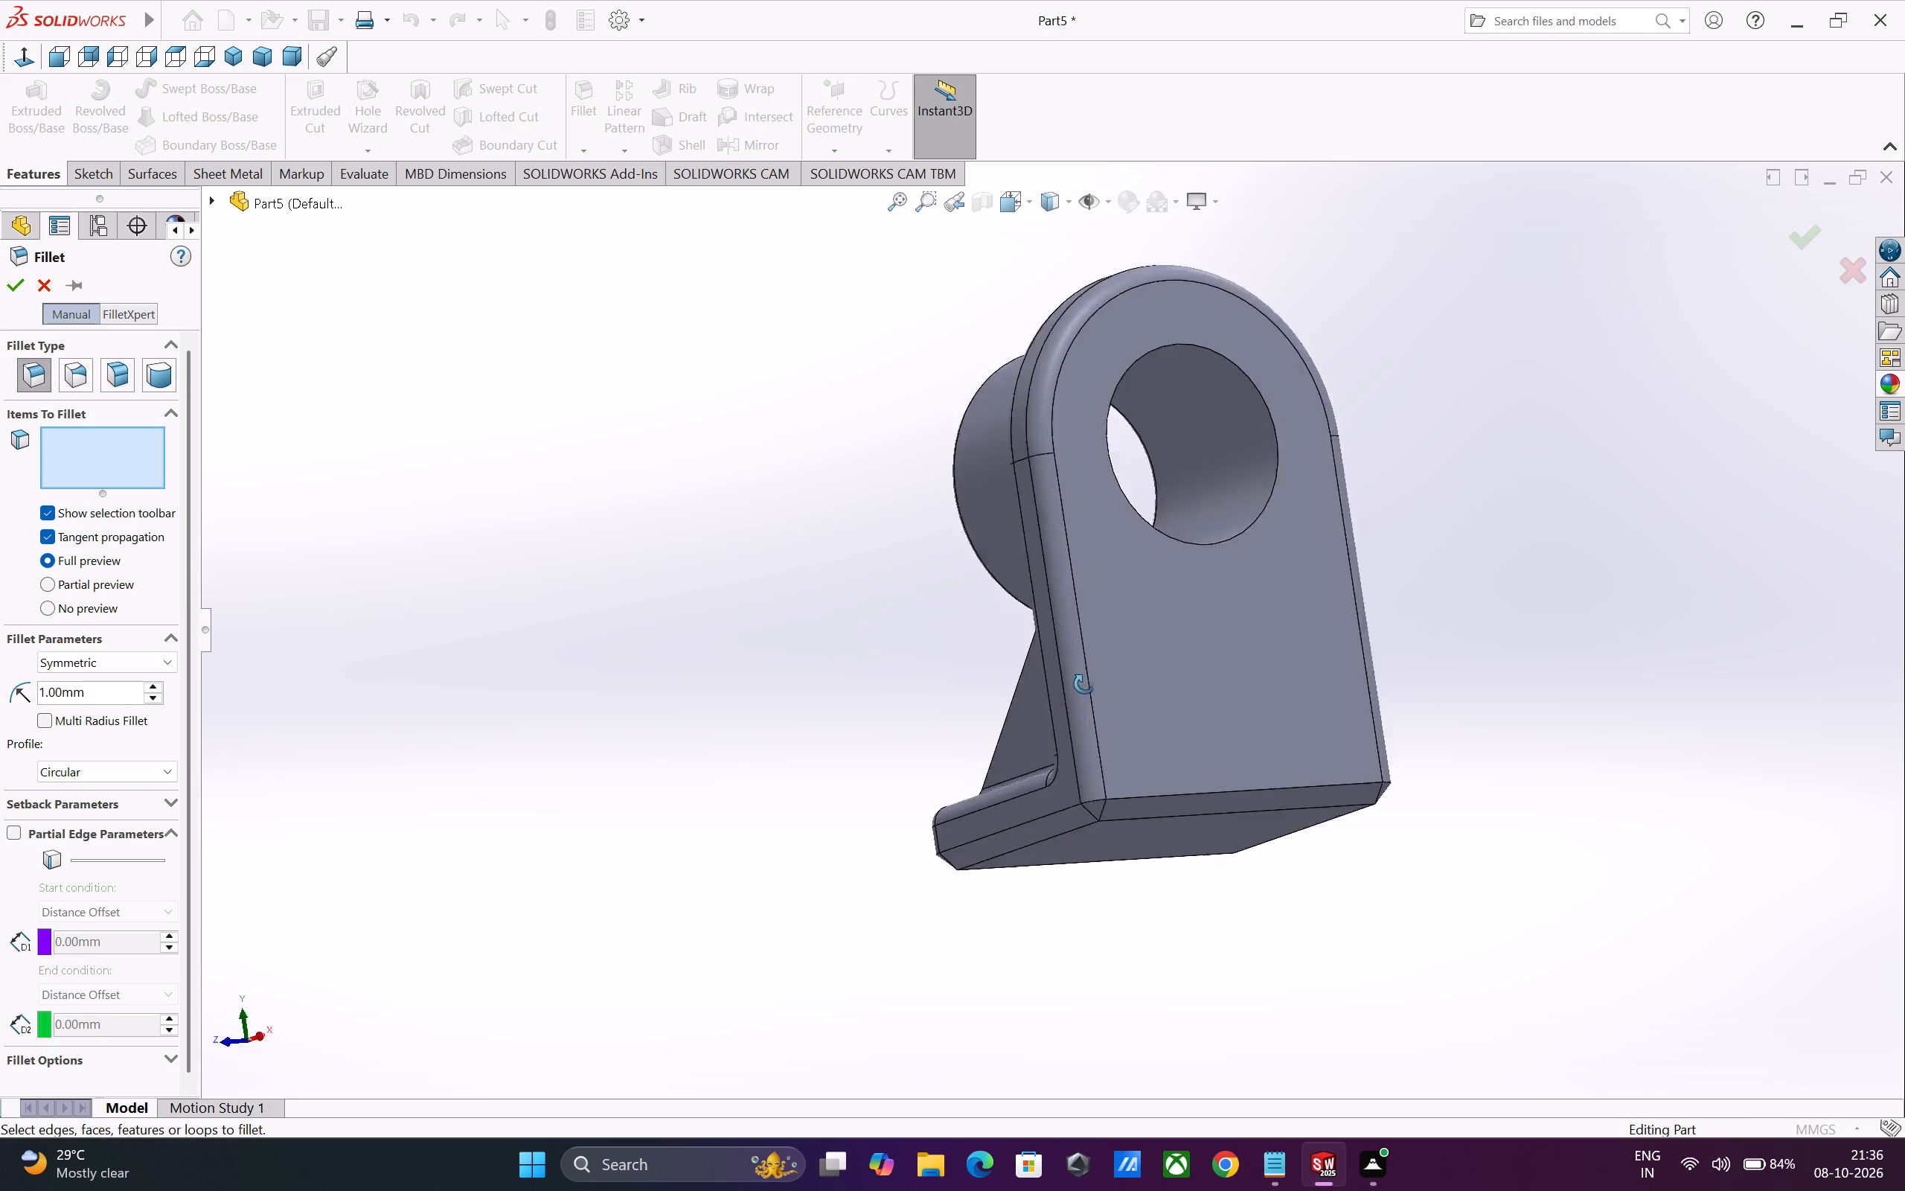
{"action": "middle_click_drag", "start_coordinate": [1084, 684], "coordinate": [956, 706]}
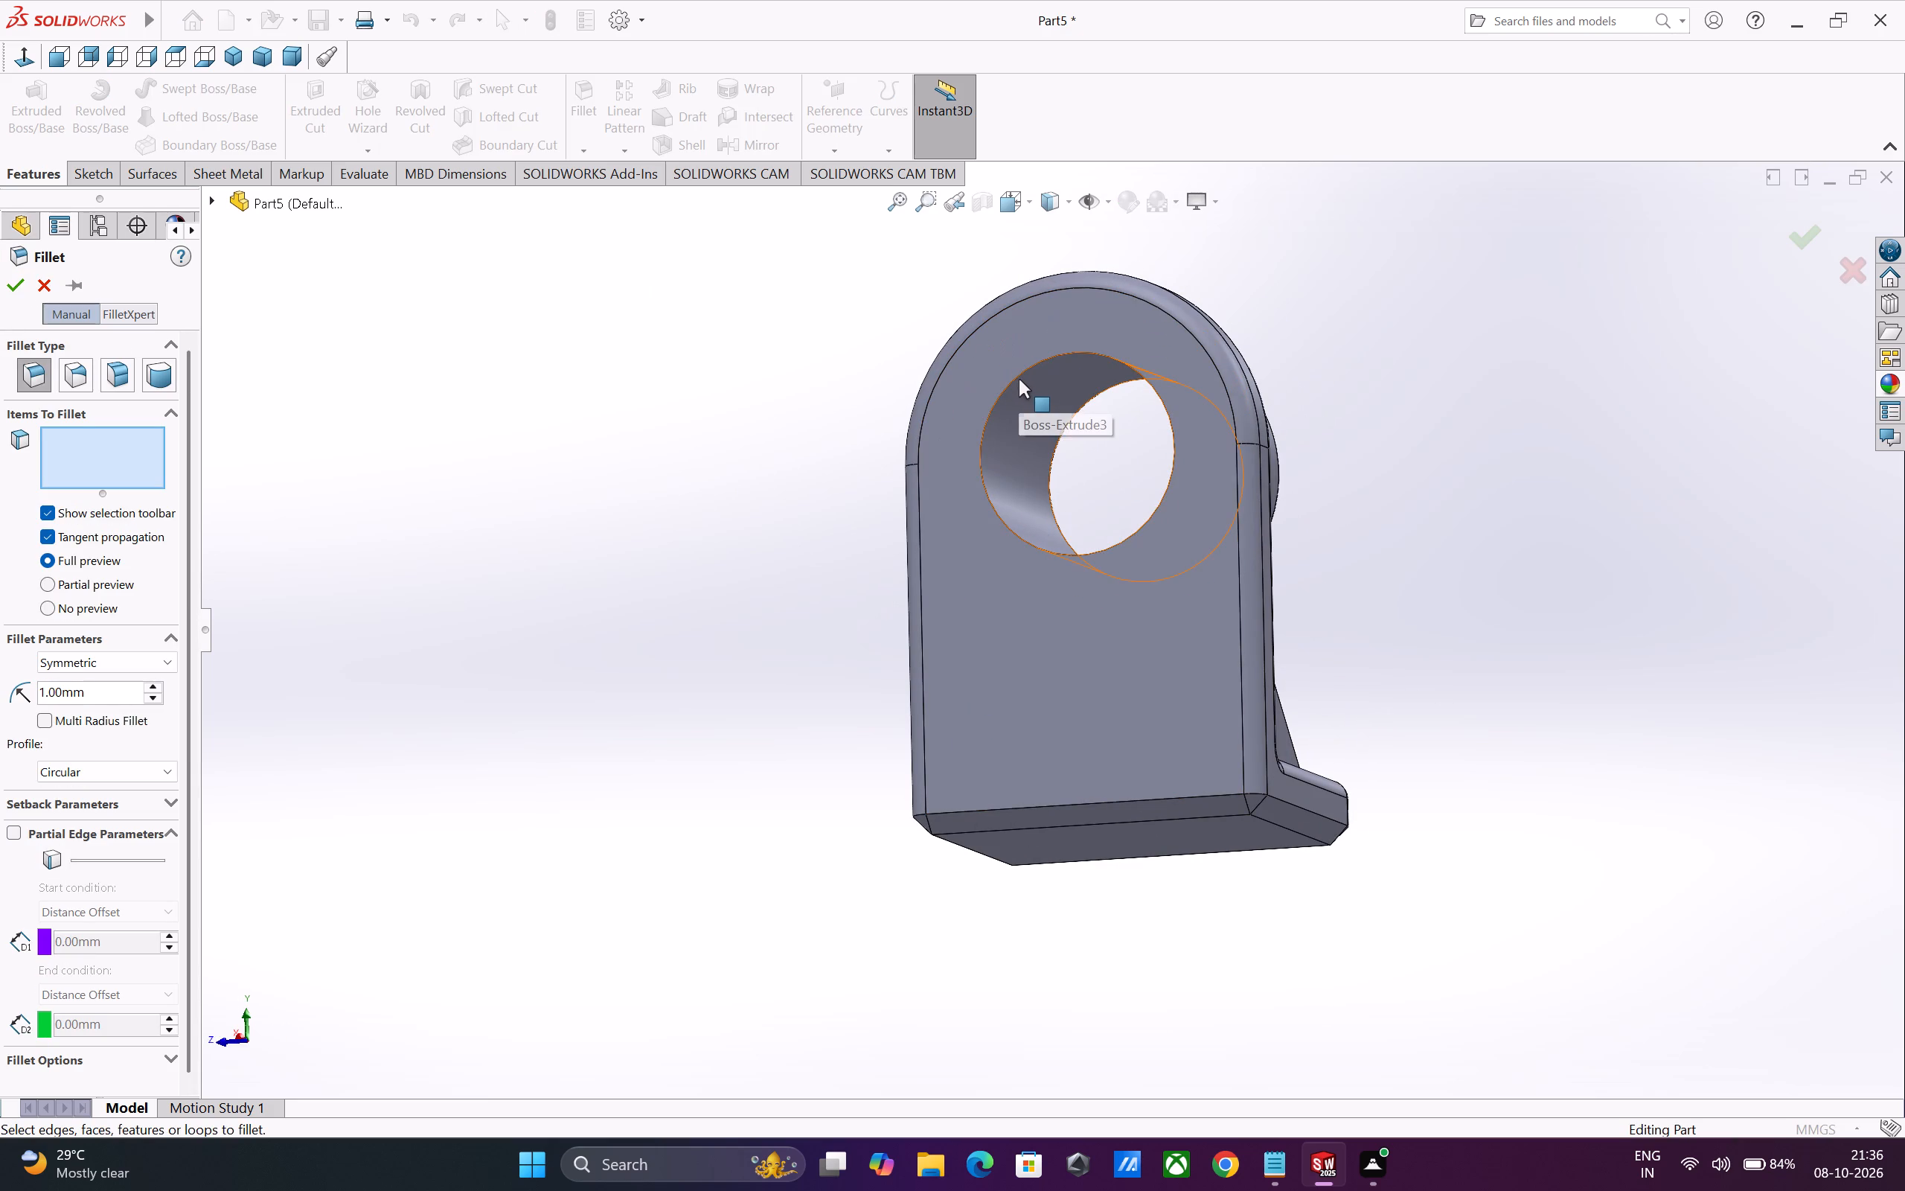
{"action": "left_click", "coordinate": [1018, 377]}
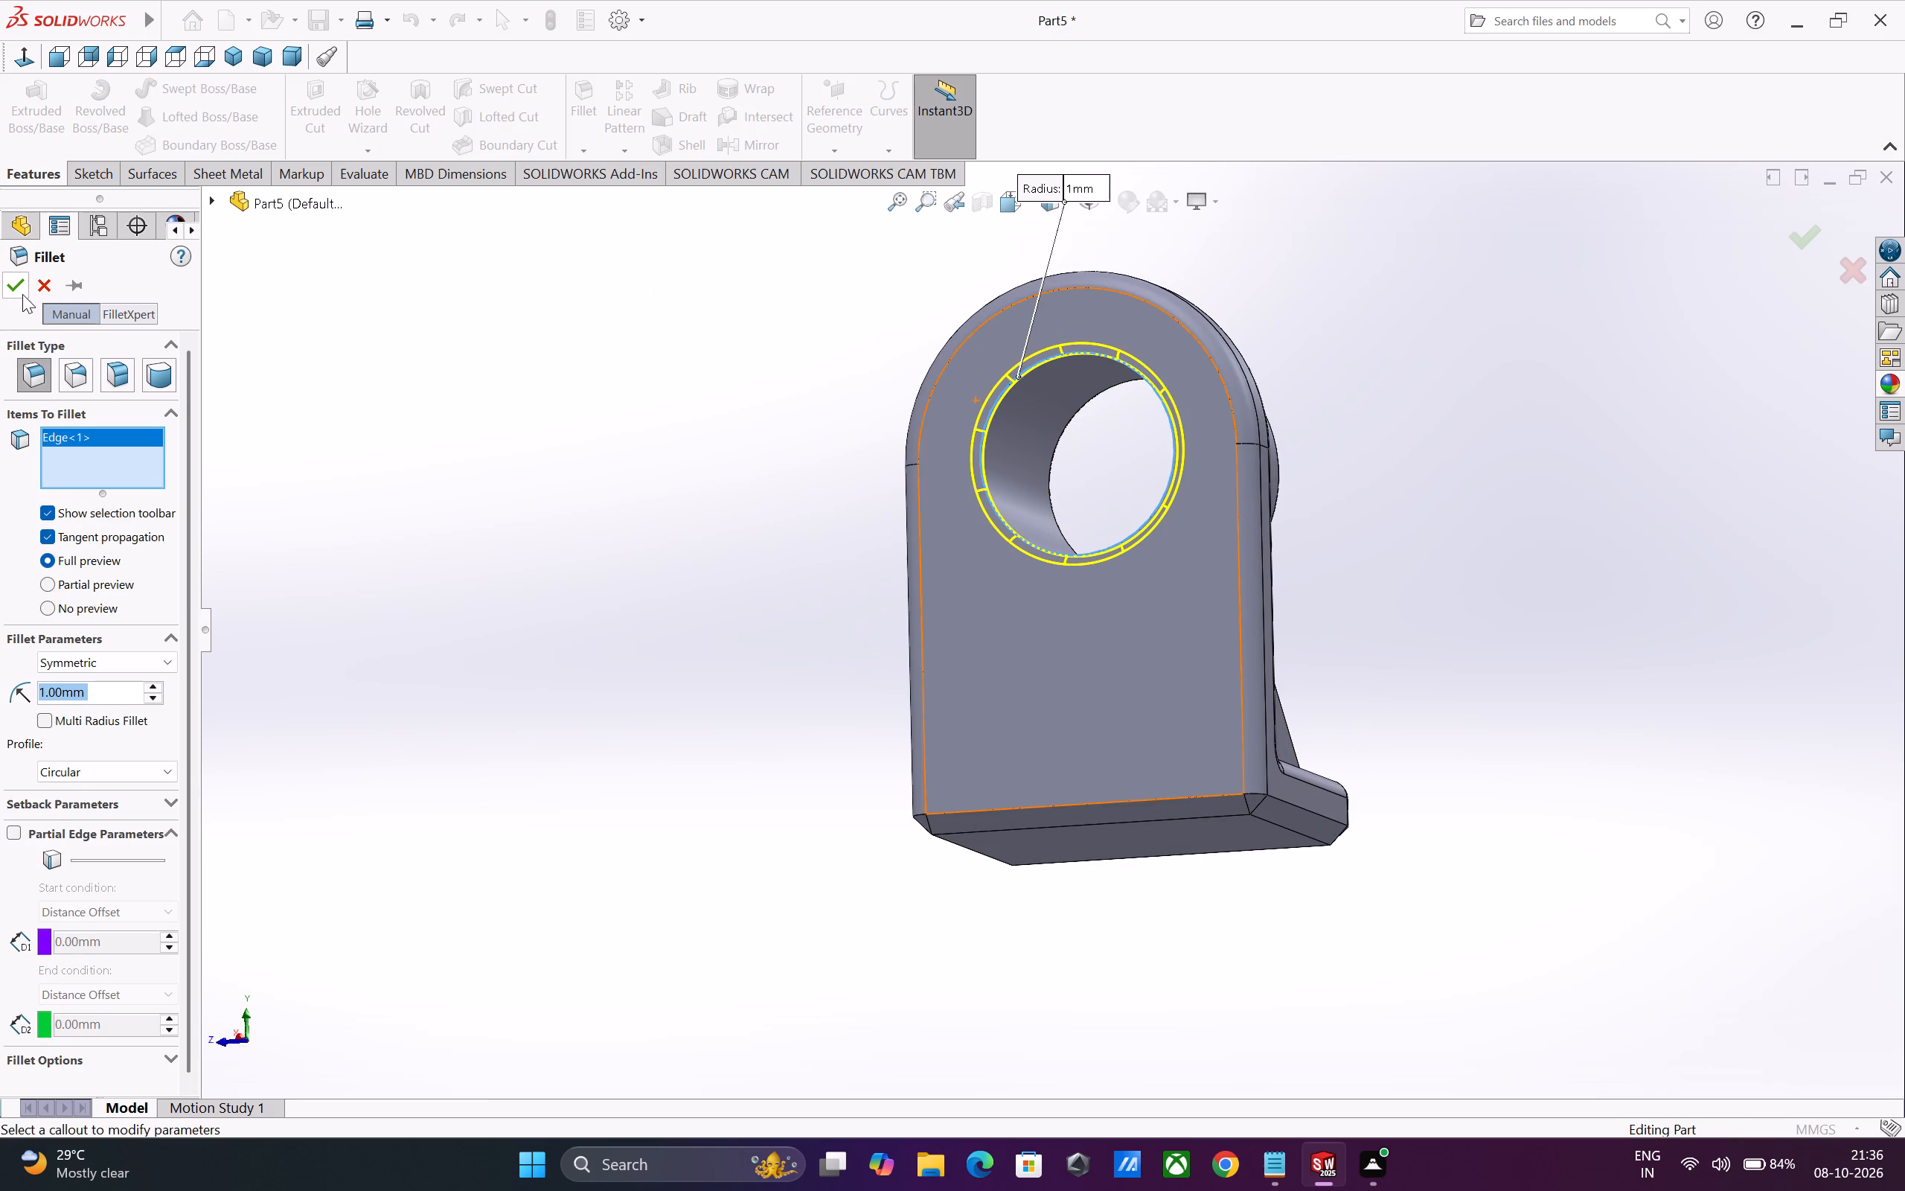
{"action": "left_click", "coordinate": [22, 294]}
Examine the filleted bracket from the side and front at different magnifications.
{"action": "middle_click_drag", "start_coordinate": [1488, 780], "coordinate": [1482, 780]}
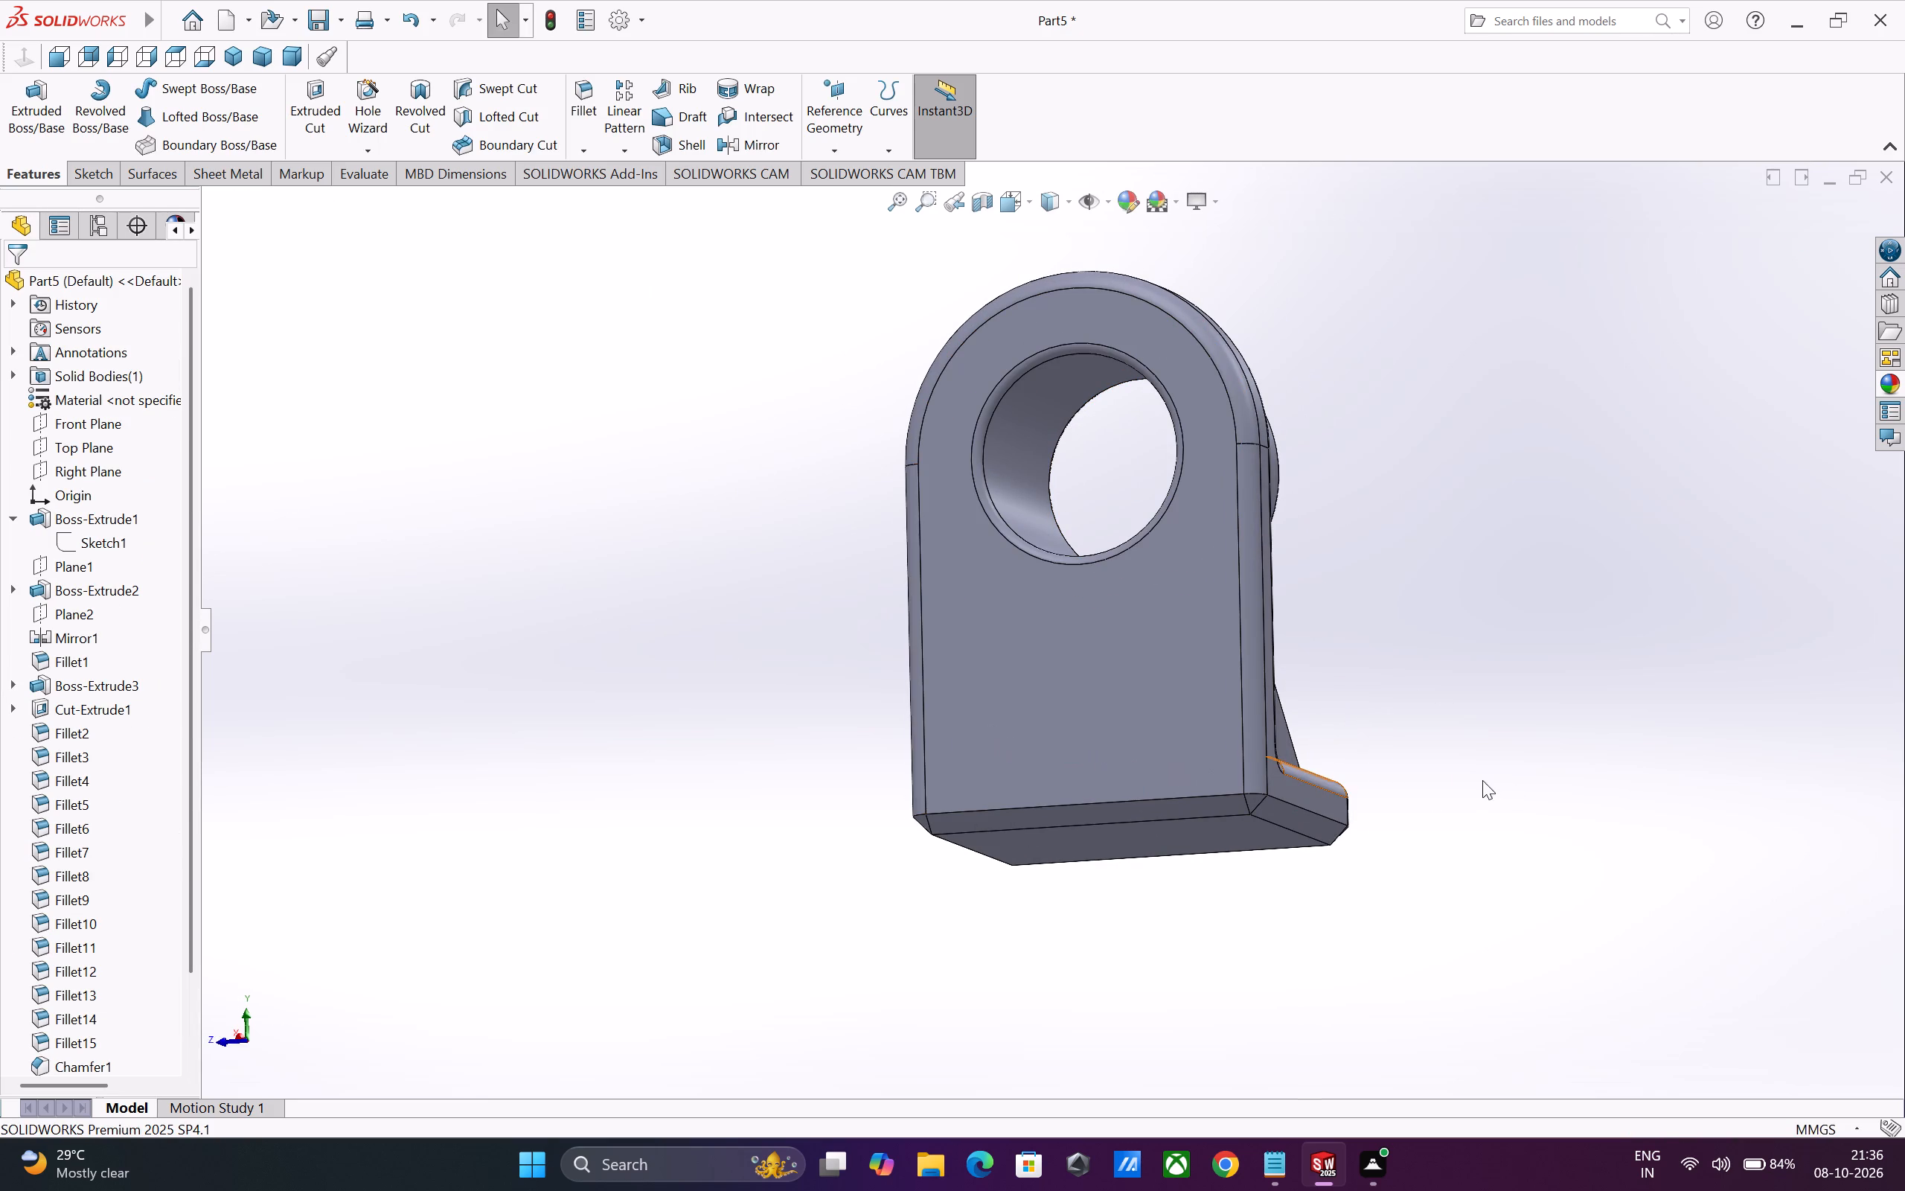
{"action": "middle_click_drag", "start_coordinate": [1482, 780], "coordinate": [924, 742]}
{"action": "middle_click_drag", "start_coordinate": [999, 727], "coordinate": [1069, 734]}
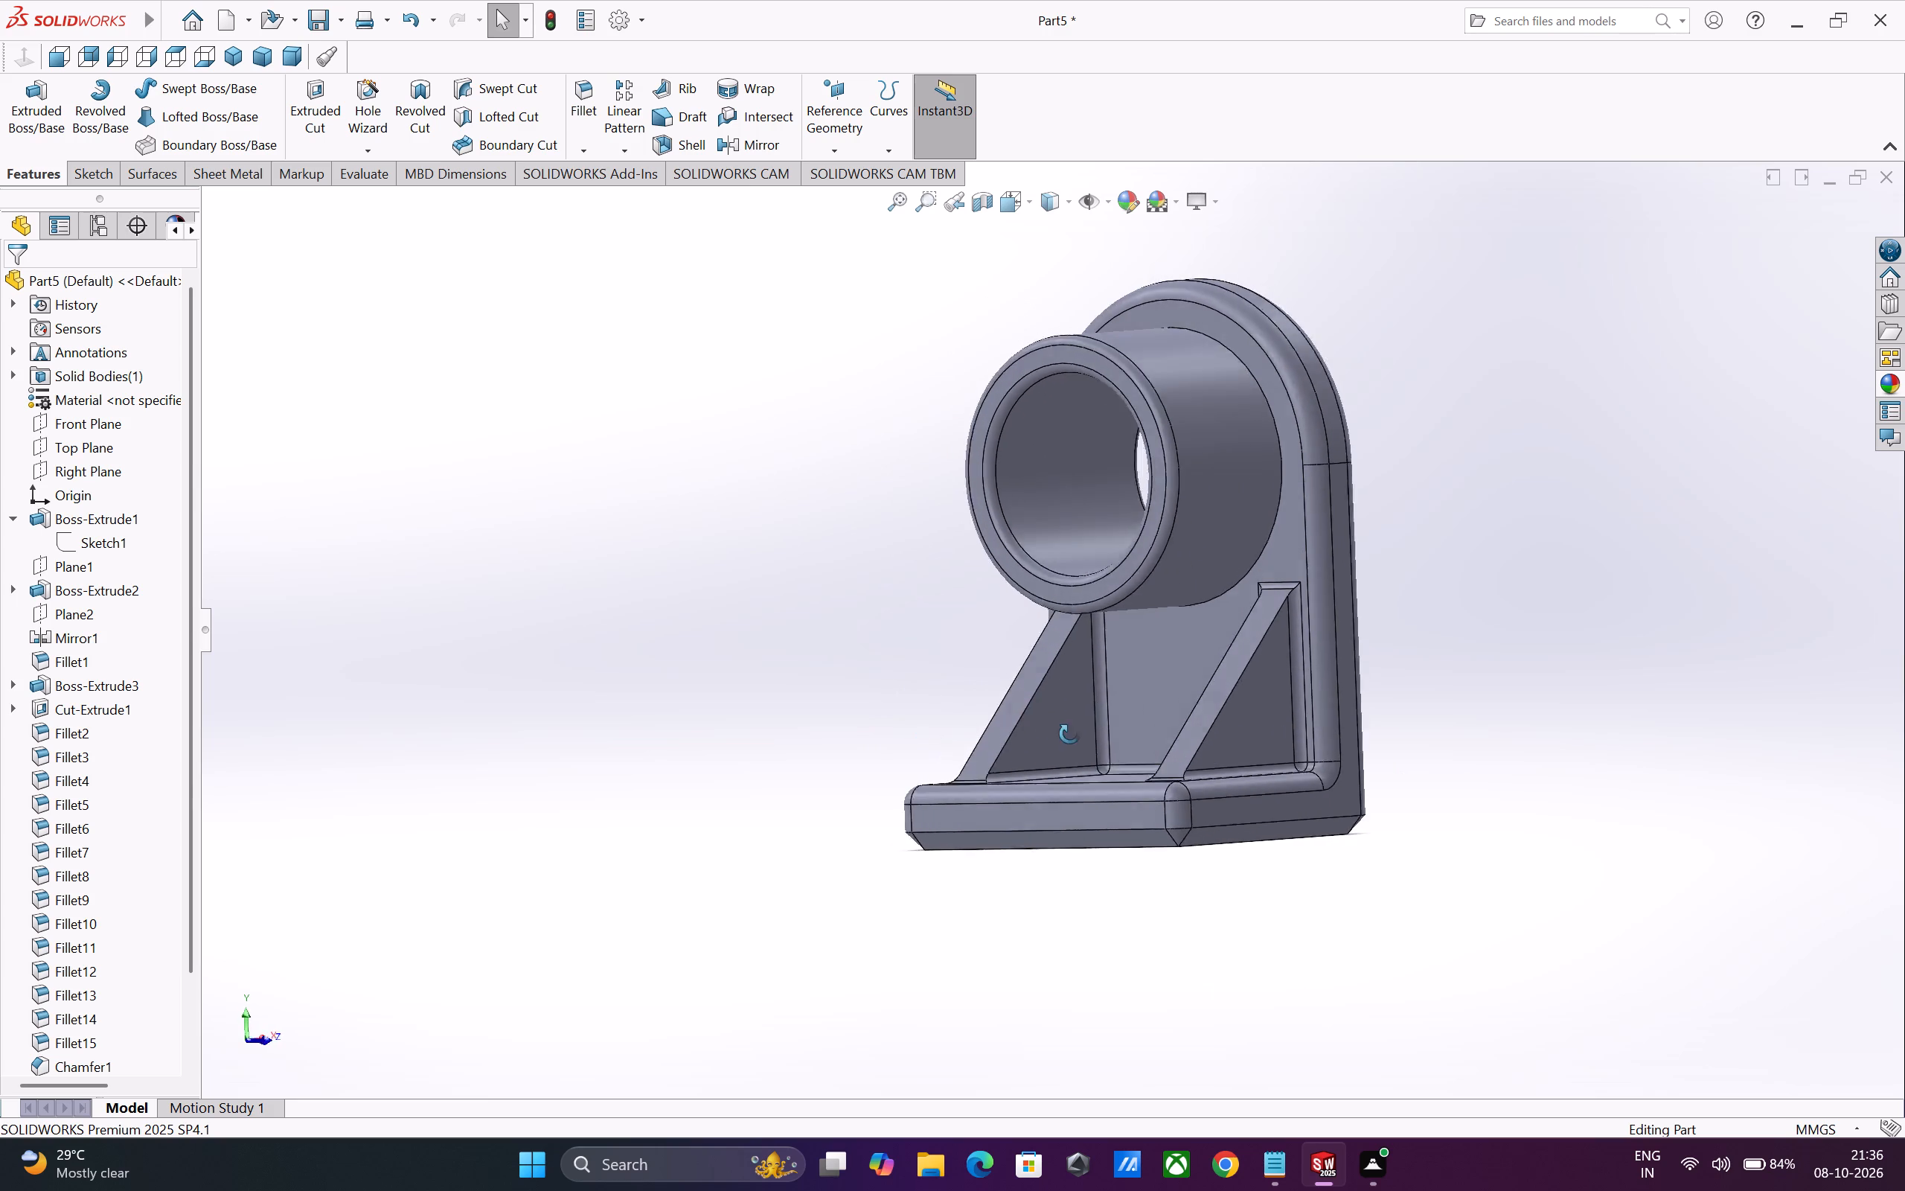
{"action": "middle_click_drag", "start_coordinate": [1069, 734], "coordinate": [1144, 760]}
{"action": "scroll", "coordinate": [1293, 817], "scroll_direction": "up", "scroll_amount": 1}
{"action": "scroll", "coordinate": [909, 594], "scroll_direction": "down", "scroll_amount": 2}
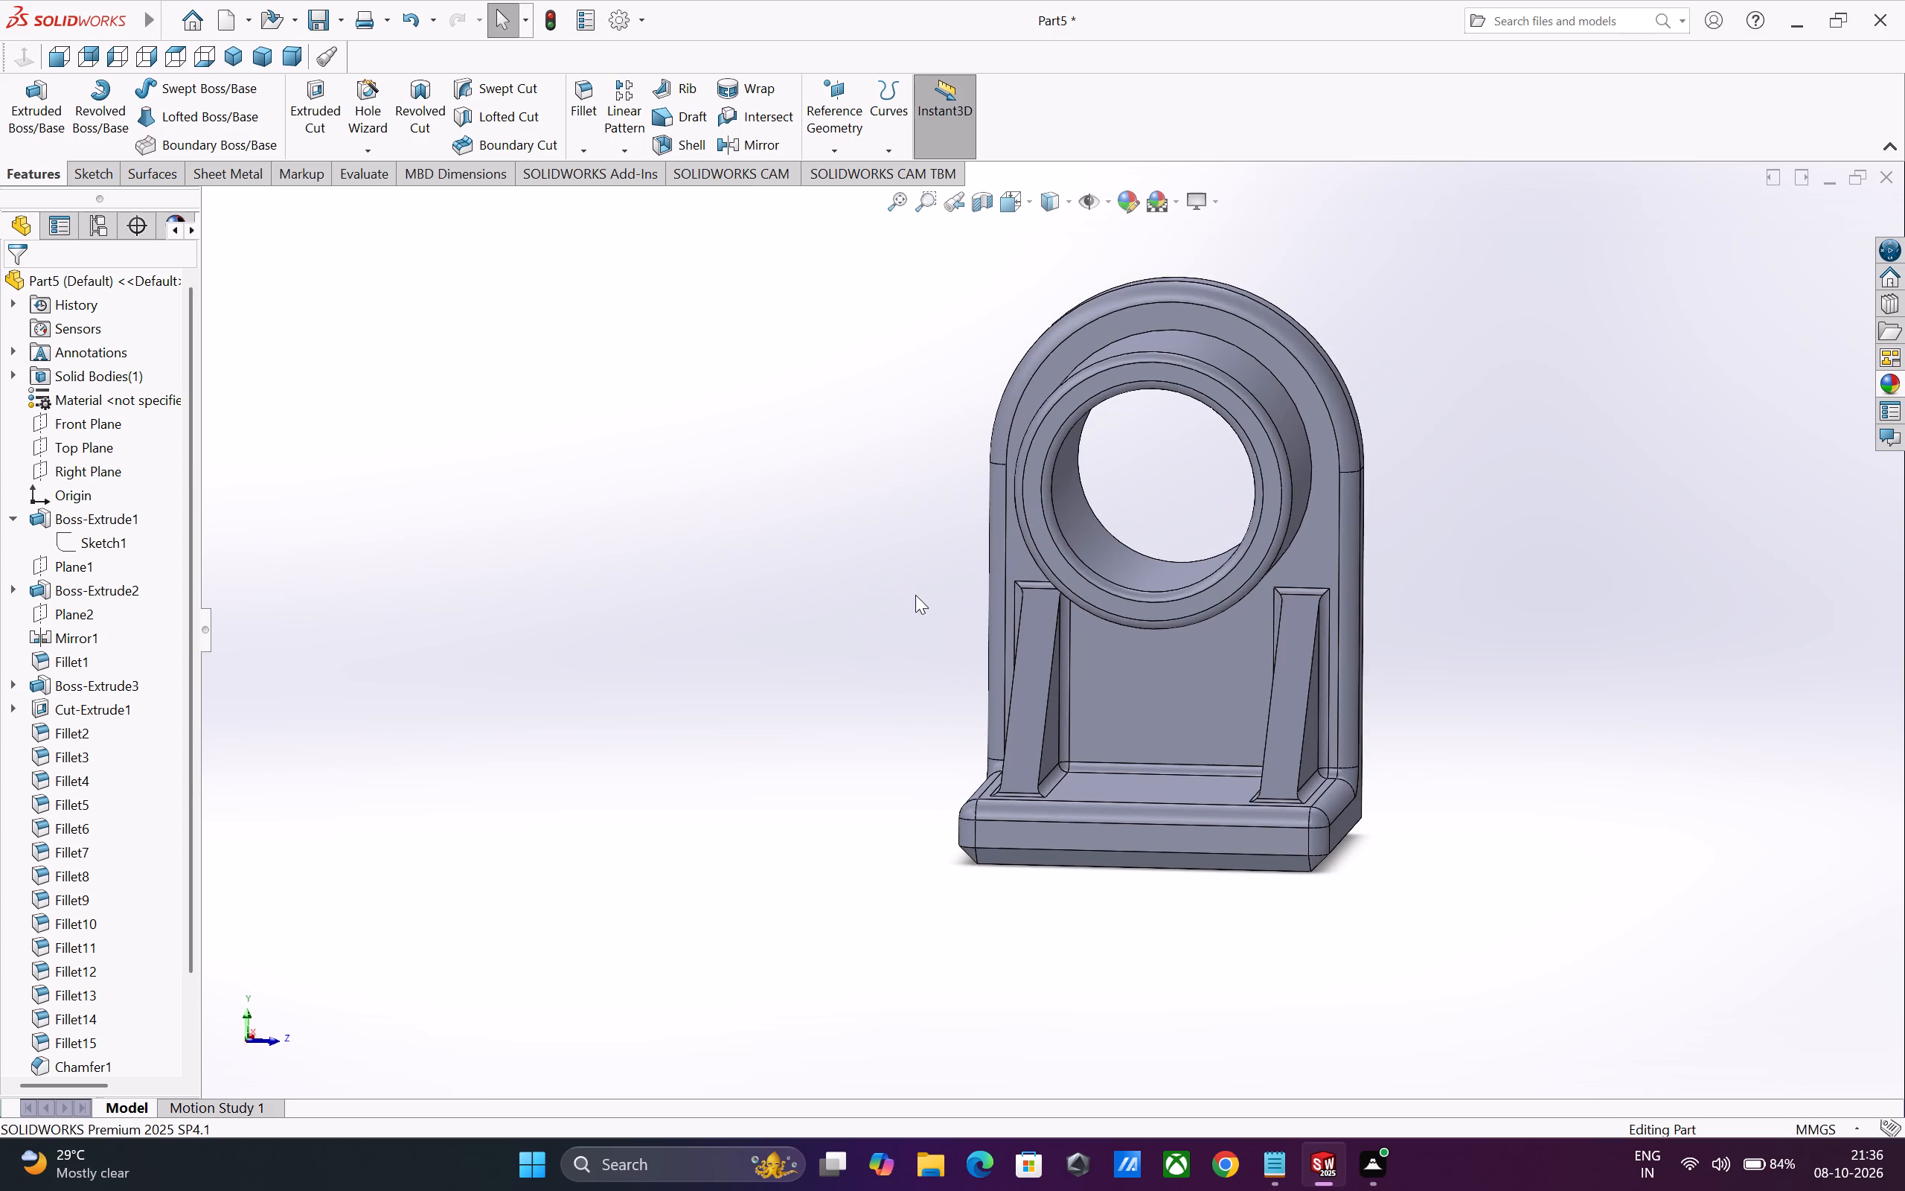
{"action": "scroll", "coordinate": [1140, 744], "scroll_direction": "up", "scroll_amount": 3}
{"action": "scroll", "coordinate": [1111, 634], "scroll_direction": "up", "scroll_amount": 2}
{"action": "scroll", "coordinate": [1171, 637], "scroll_direction": "down", "scroll_amount": 1}
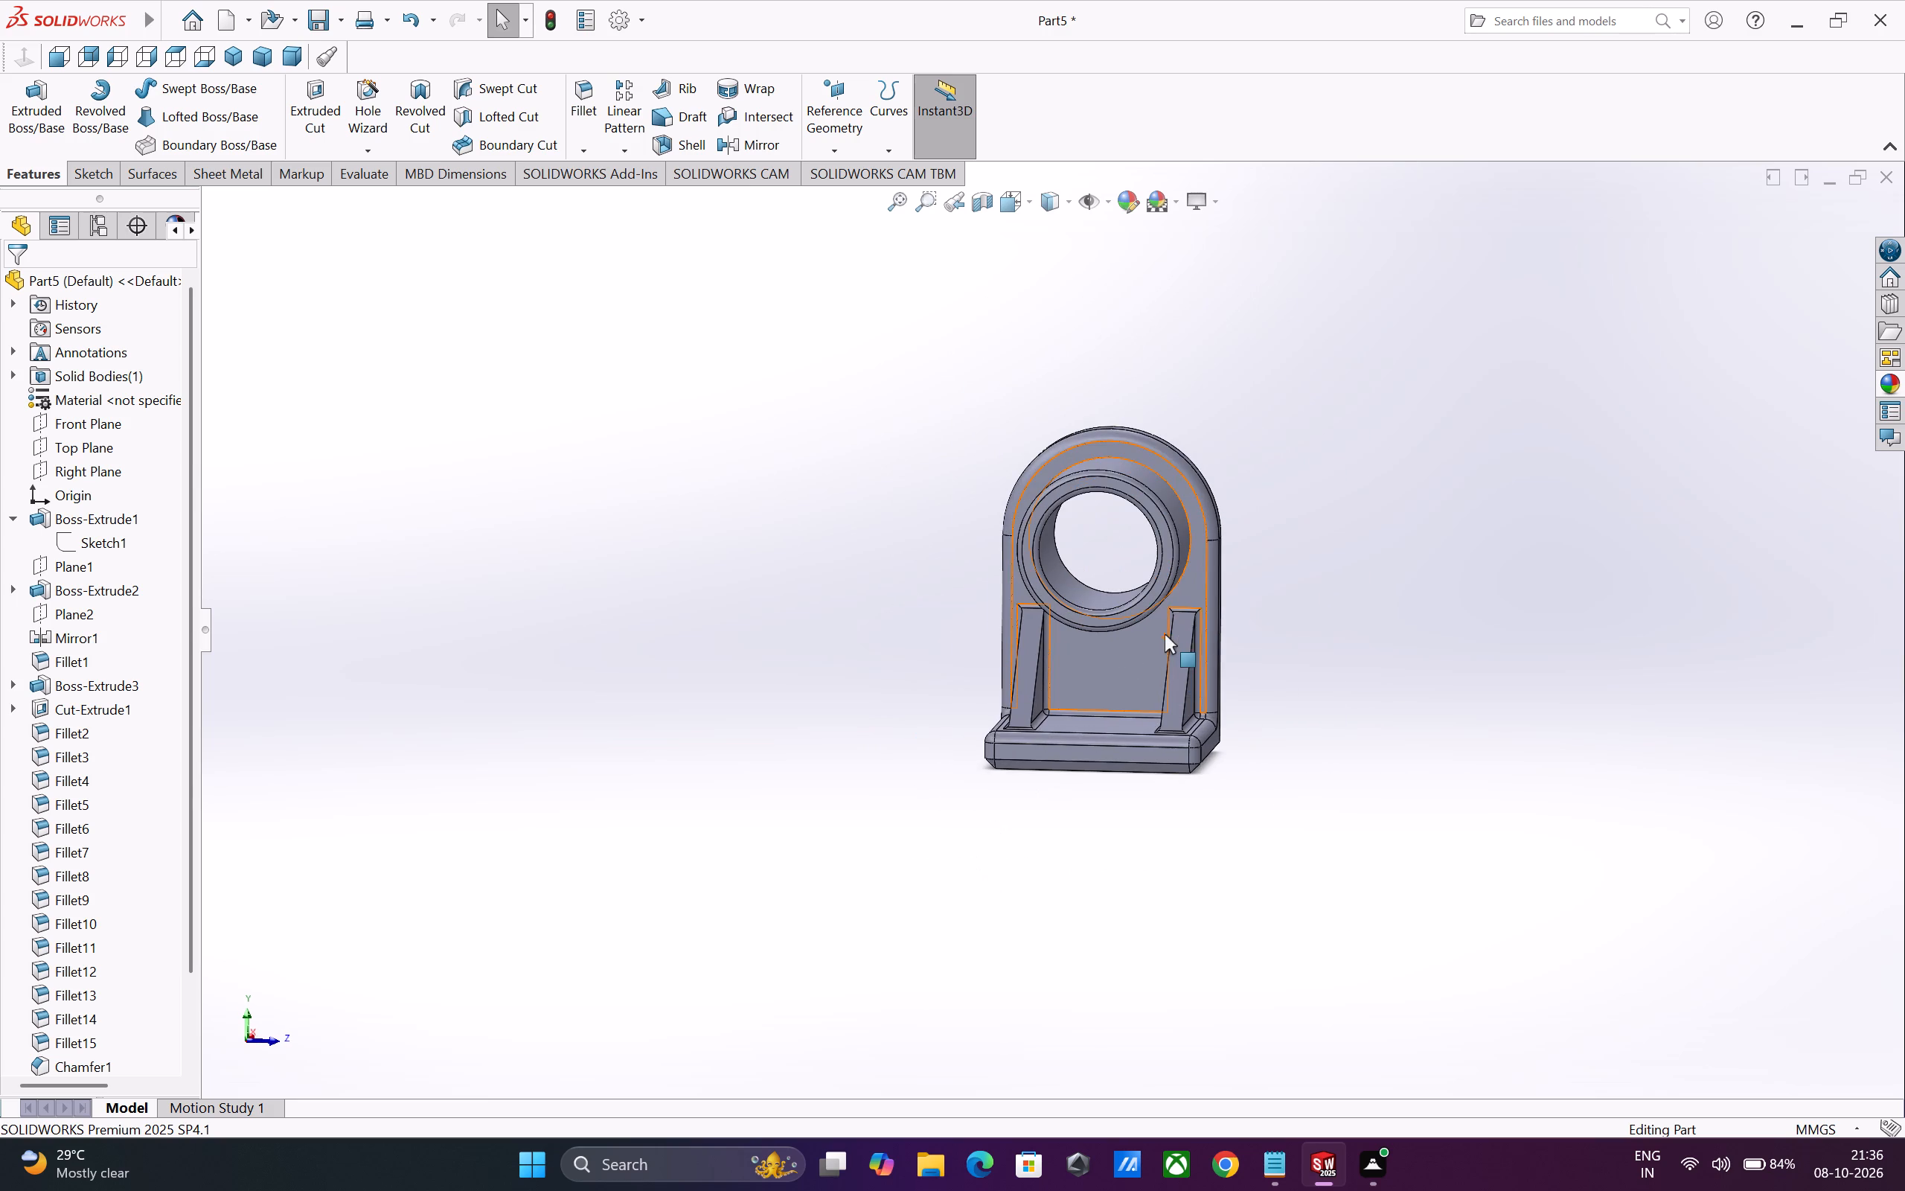
{"action": "scroll", "coordinate": [1142, 593], "scroll_direction": "down", "scroll_amount": 3}
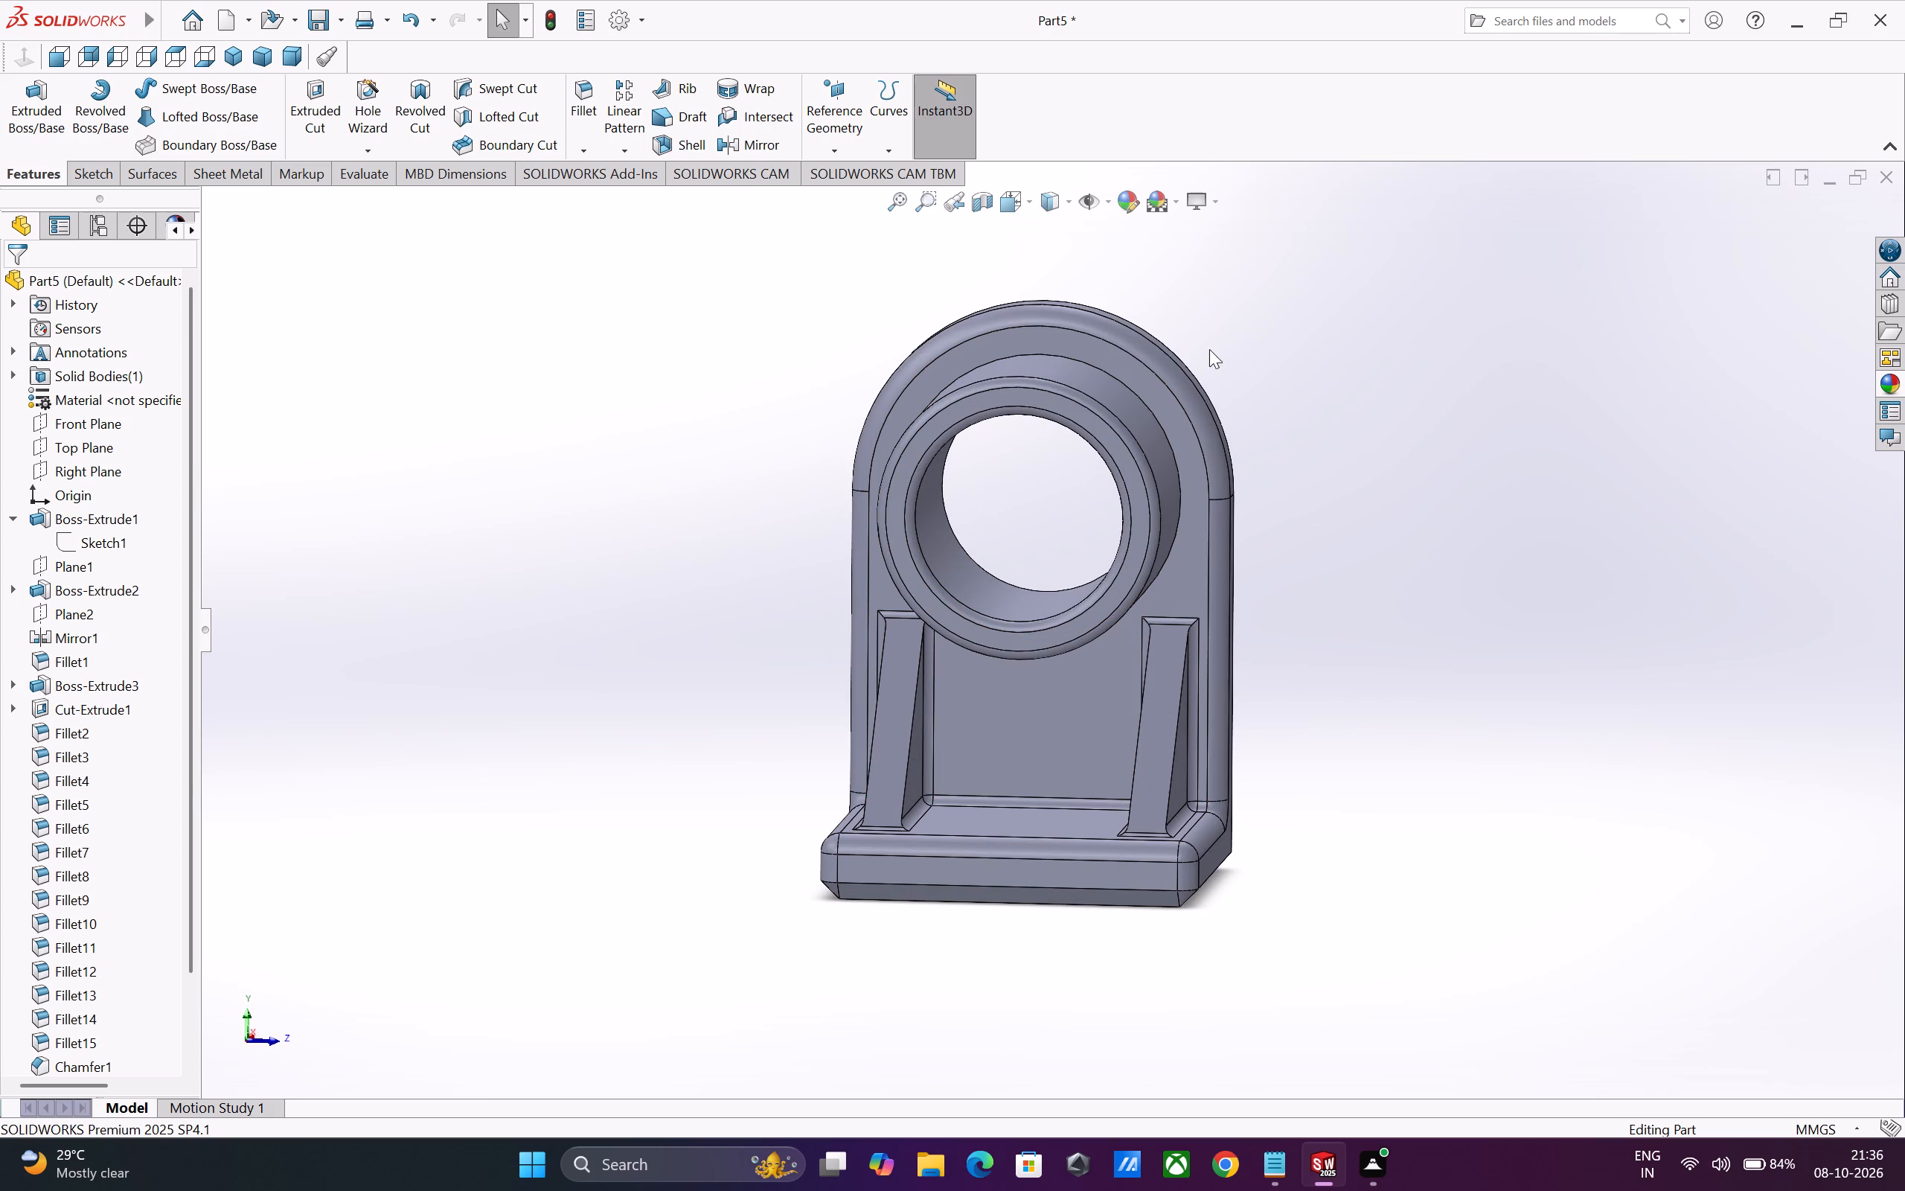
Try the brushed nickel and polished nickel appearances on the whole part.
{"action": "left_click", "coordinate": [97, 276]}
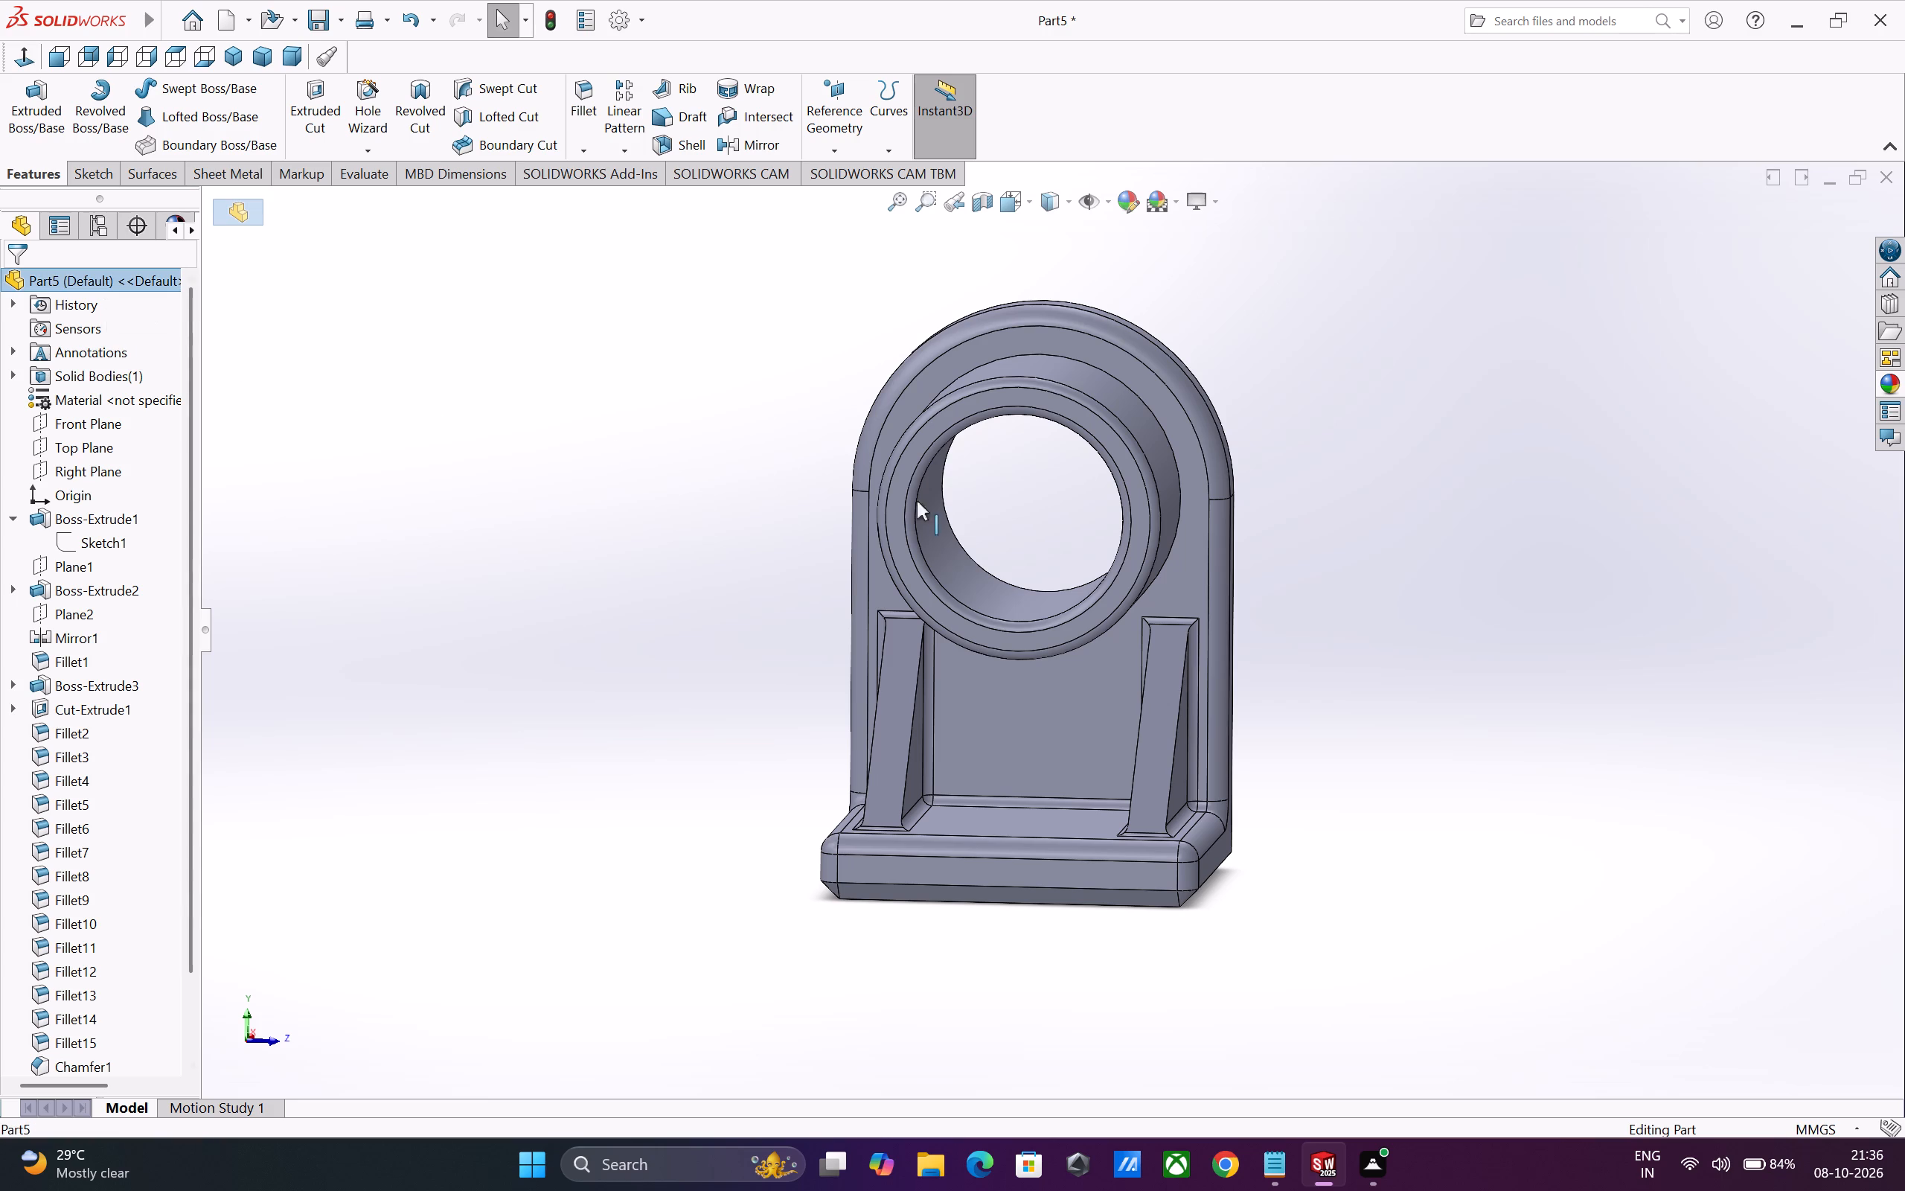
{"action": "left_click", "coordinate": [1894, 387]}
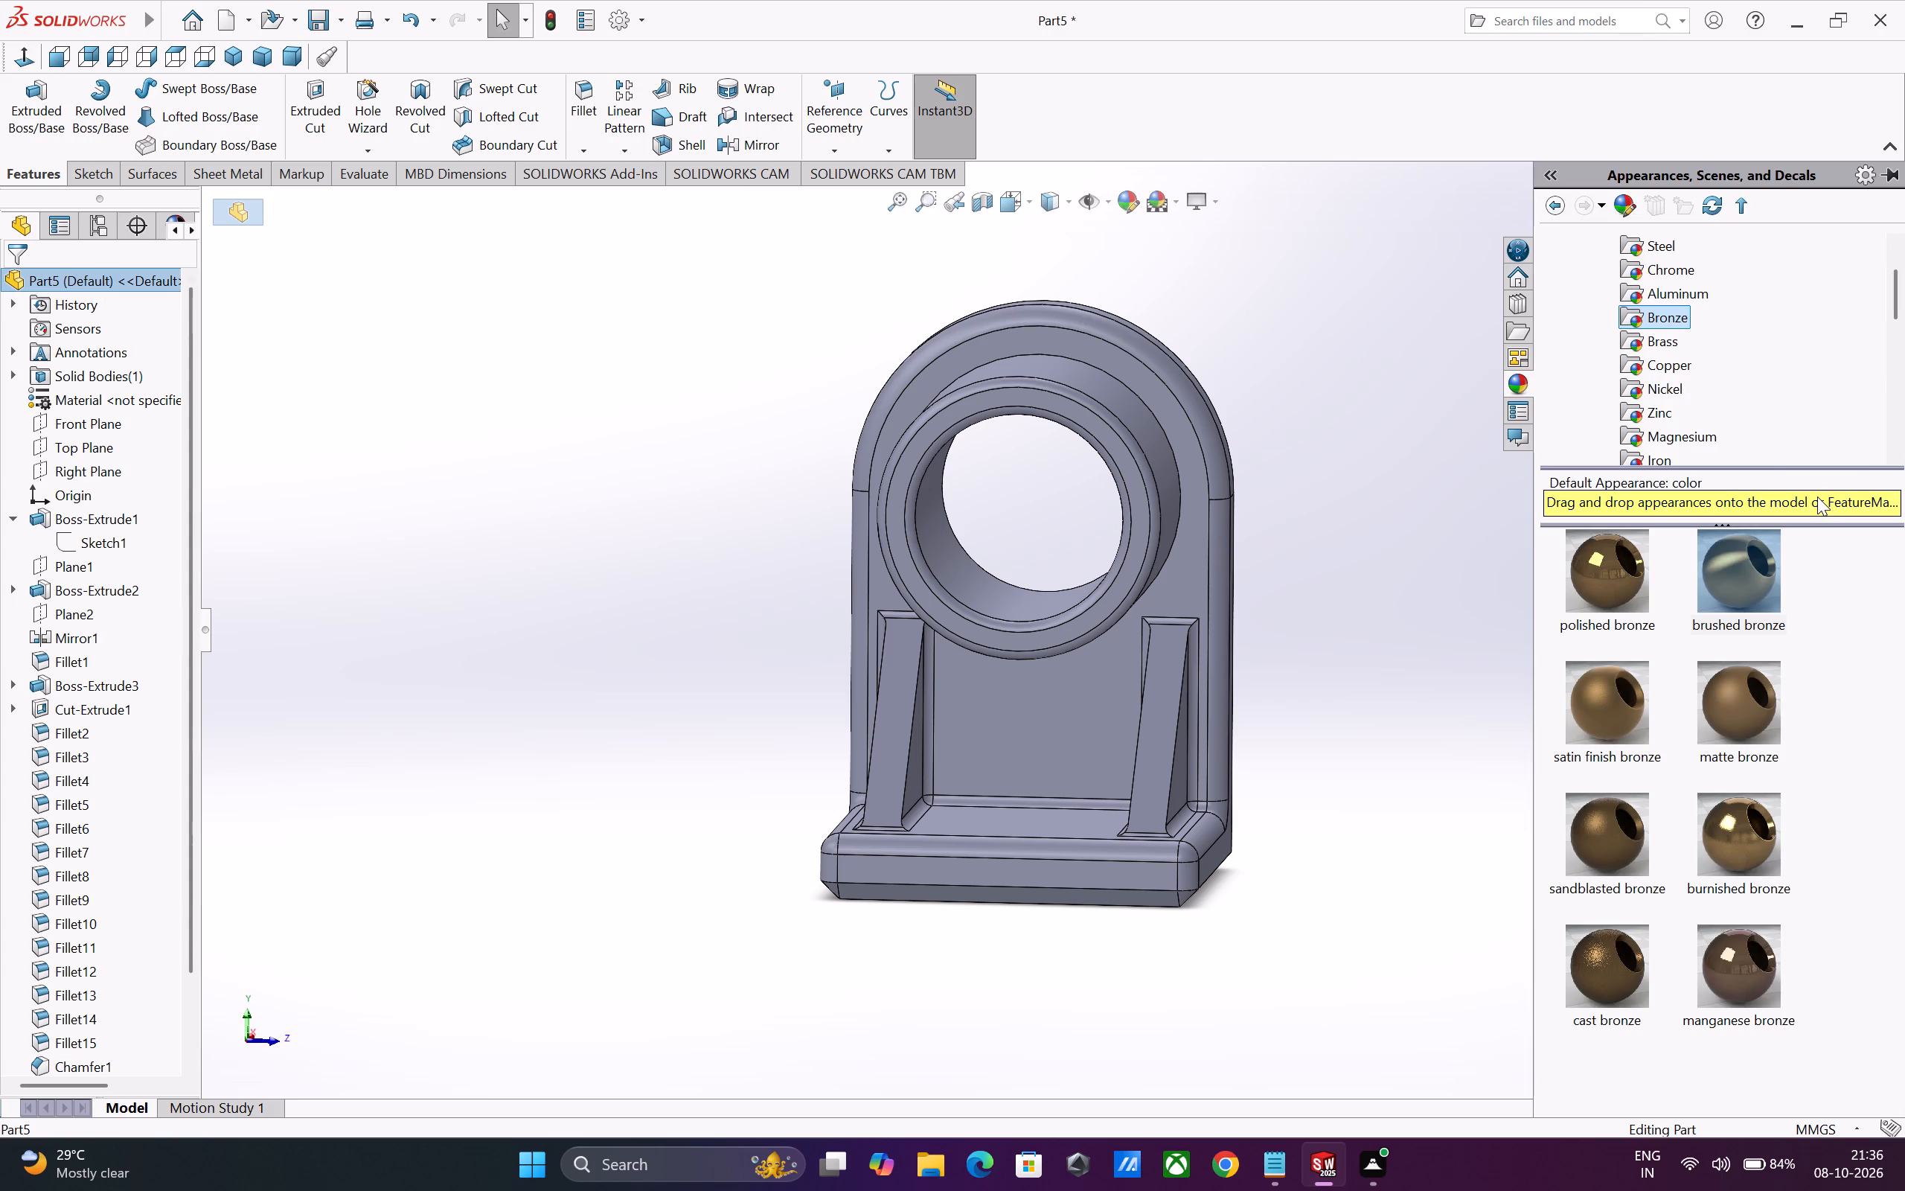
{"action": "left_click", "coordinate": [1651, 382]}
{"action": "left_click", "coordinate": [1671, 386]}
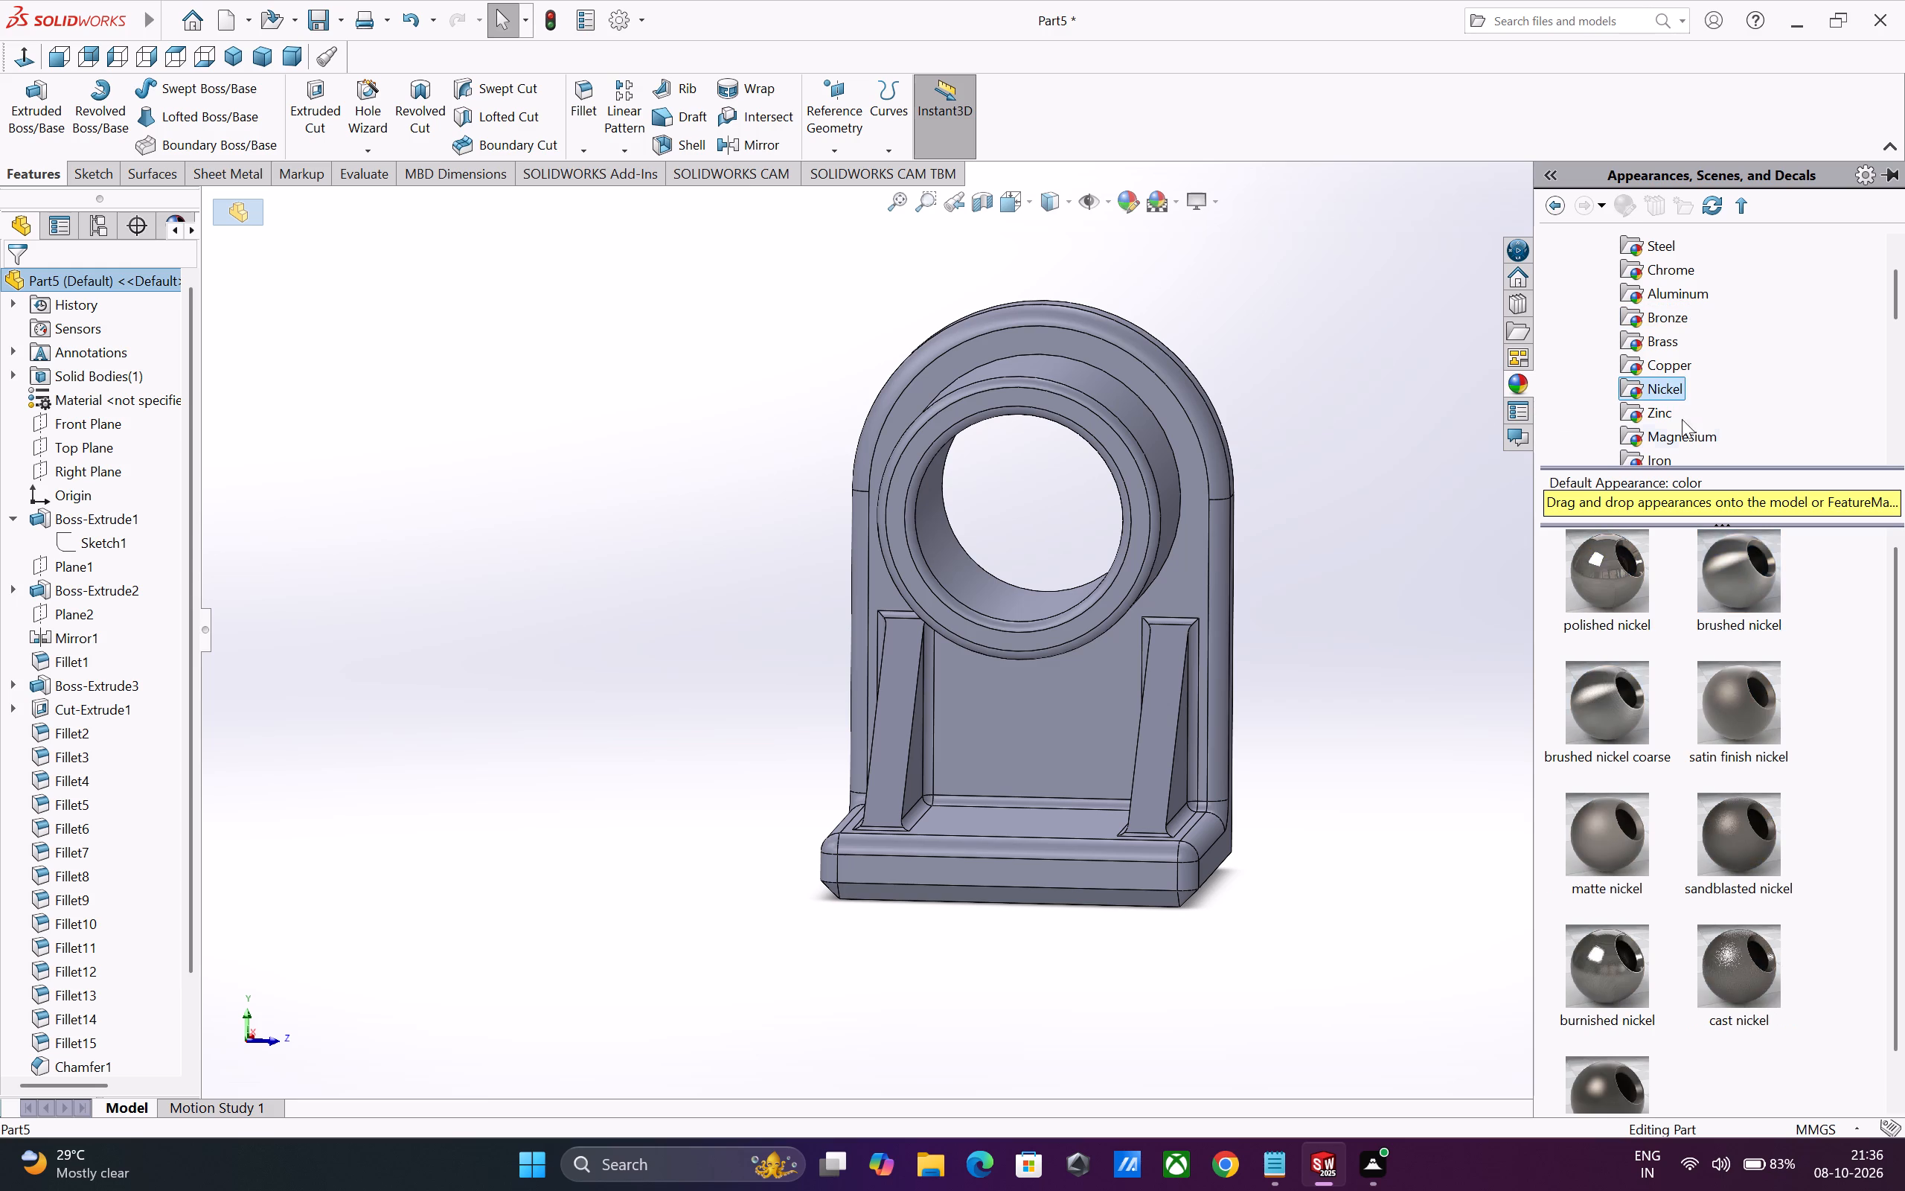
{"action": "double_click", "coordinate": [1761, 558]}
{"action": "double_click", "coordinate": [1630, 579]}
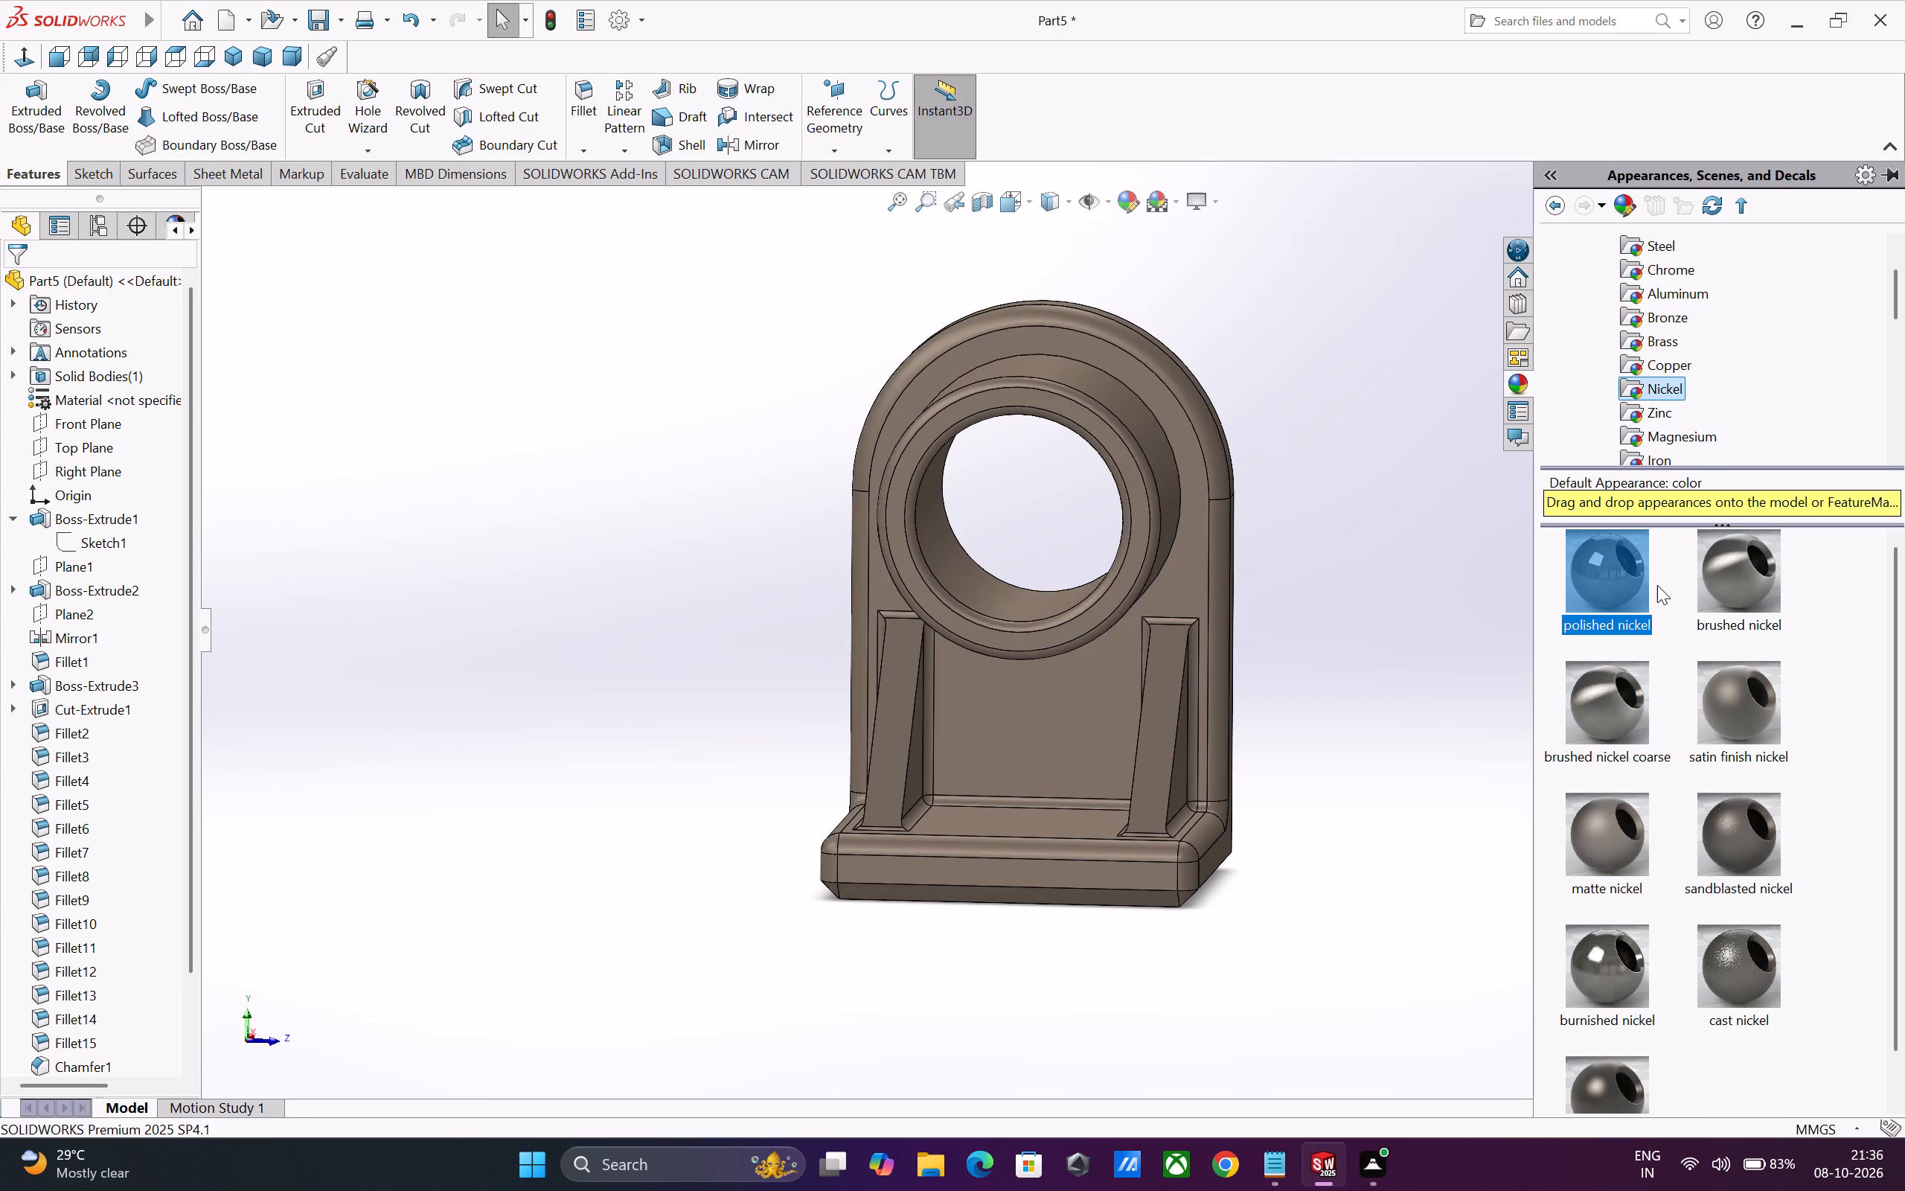
Try white, cream, beige, light grey and dark grey high gloss plastic appearances on the part, ending with black high gloss plastic.
{"action": "scroll", "coordinate": [1712, 264], "scroll_direction": "up", "scroll_amount": 2}
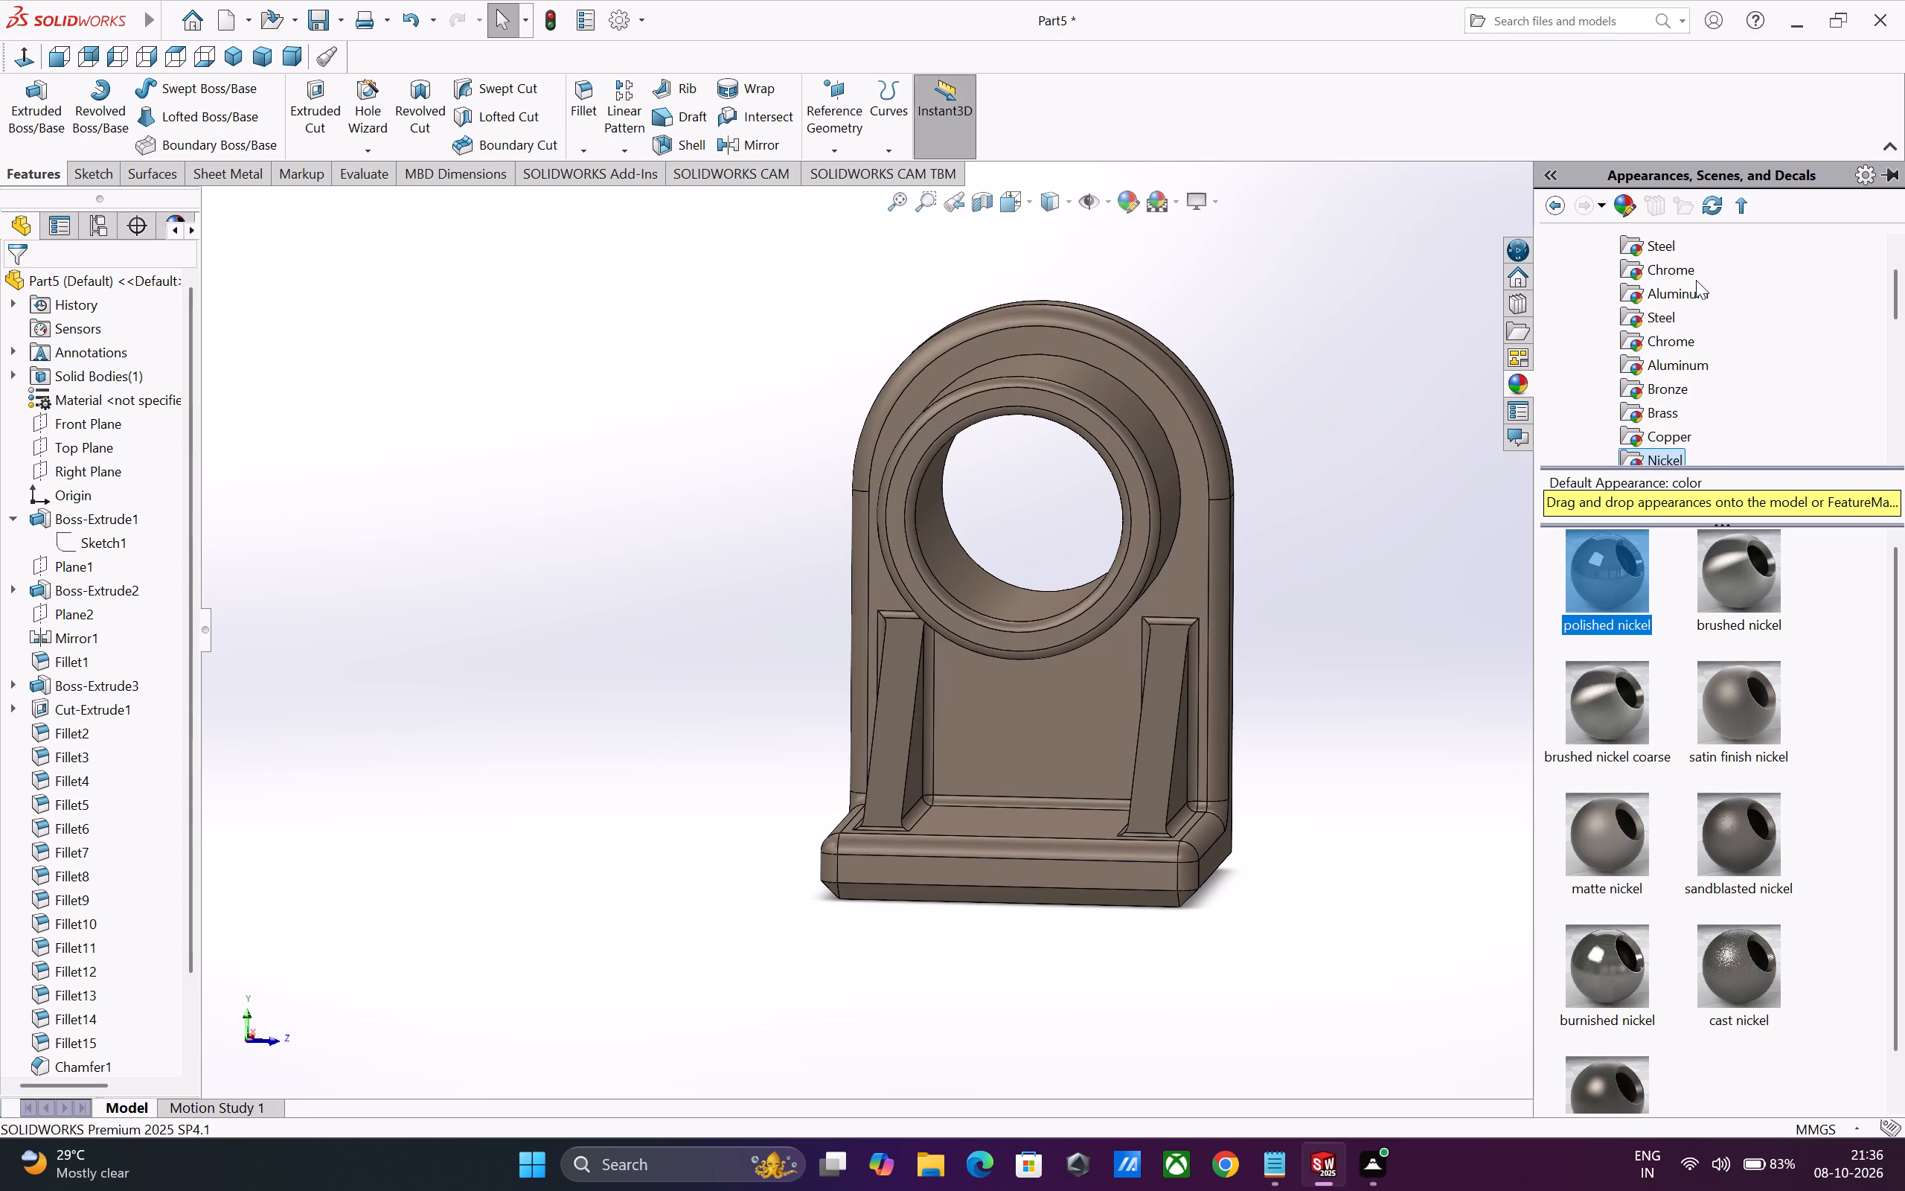
{"action": "scroll", "coordinate": [1652, 330], "scroll_direction": "up", "scroll_amount": 2}
{"action": "left_click", "coordinate": [1642, 274]}
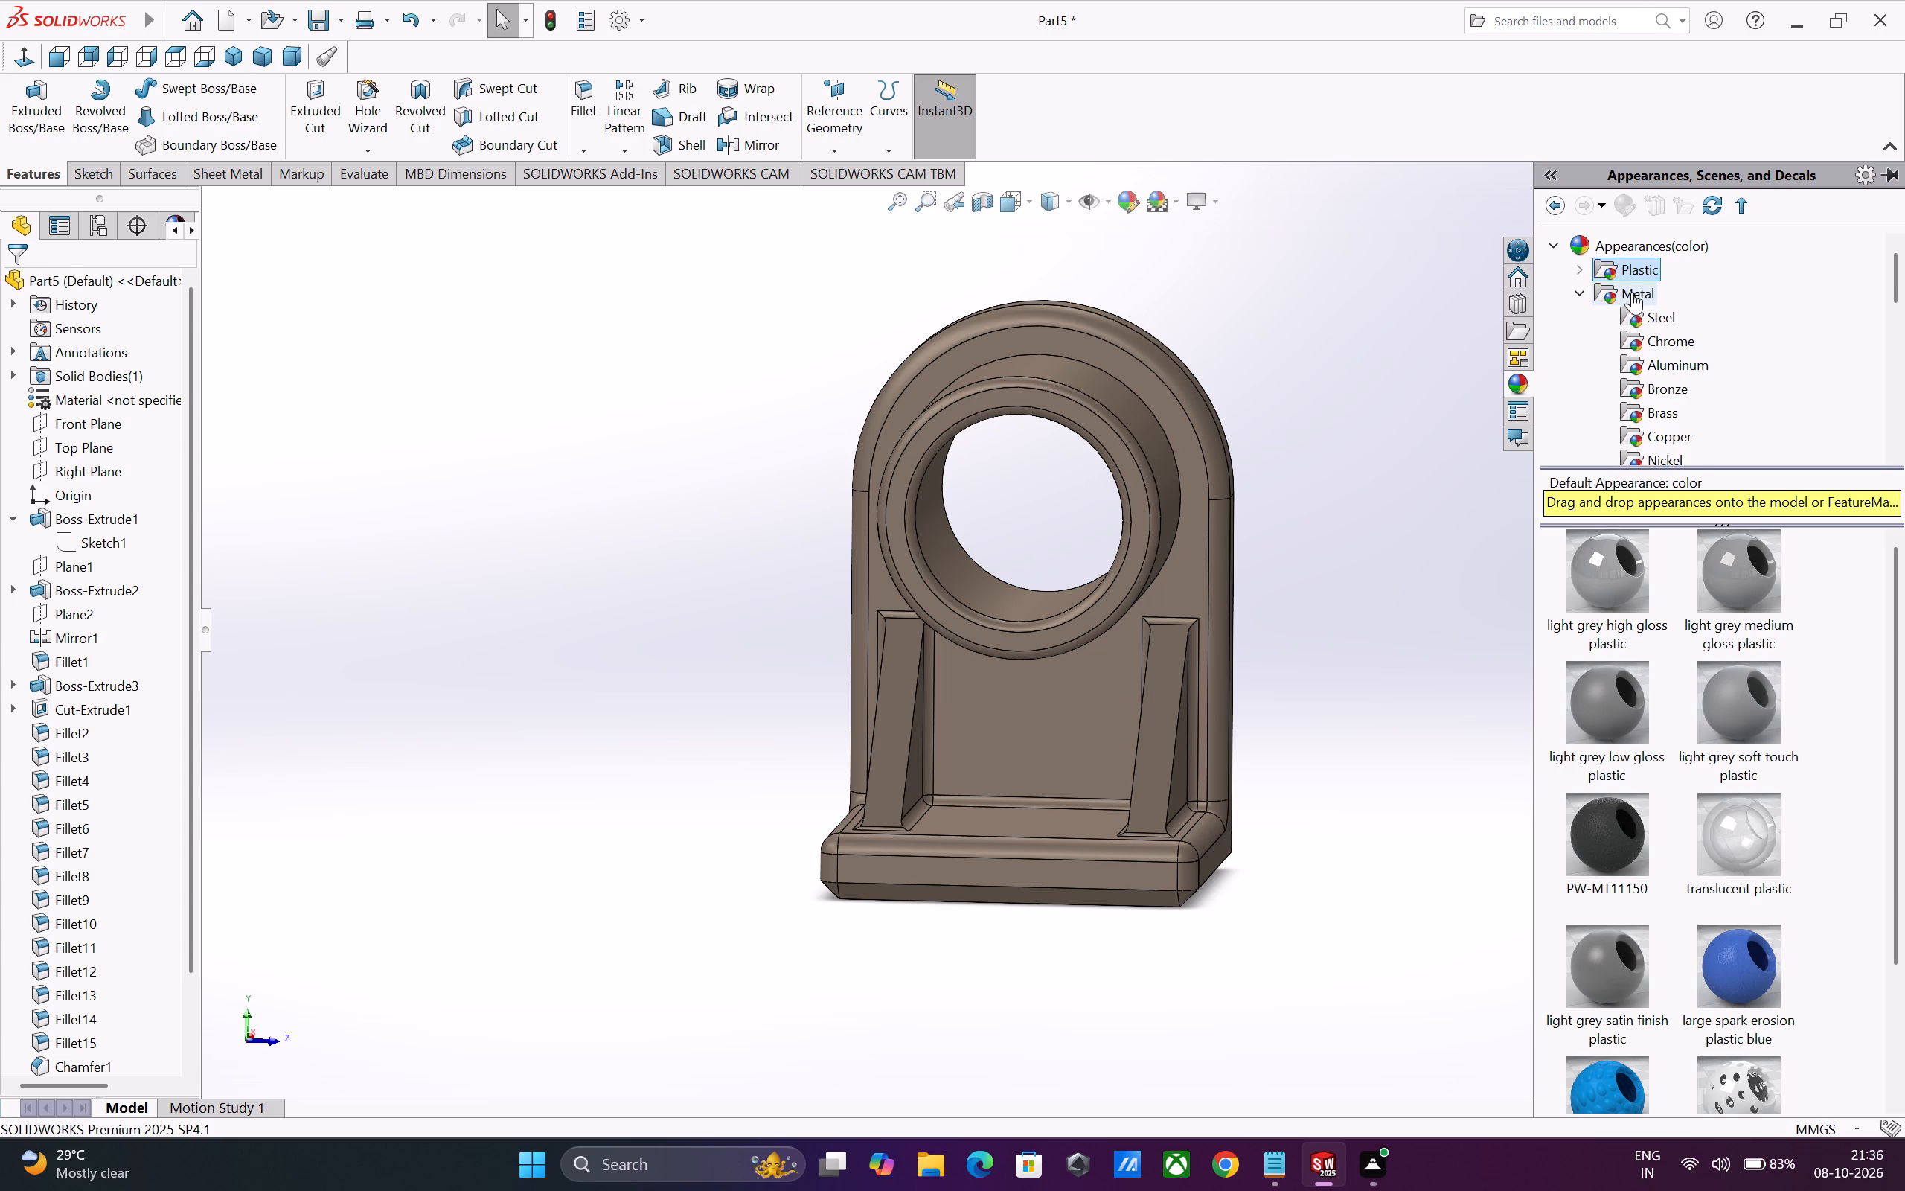
{"action": "left_click", "coordinate": [1581, 264]}
{"action": "left_click", "coordinate": [1665, 266]}
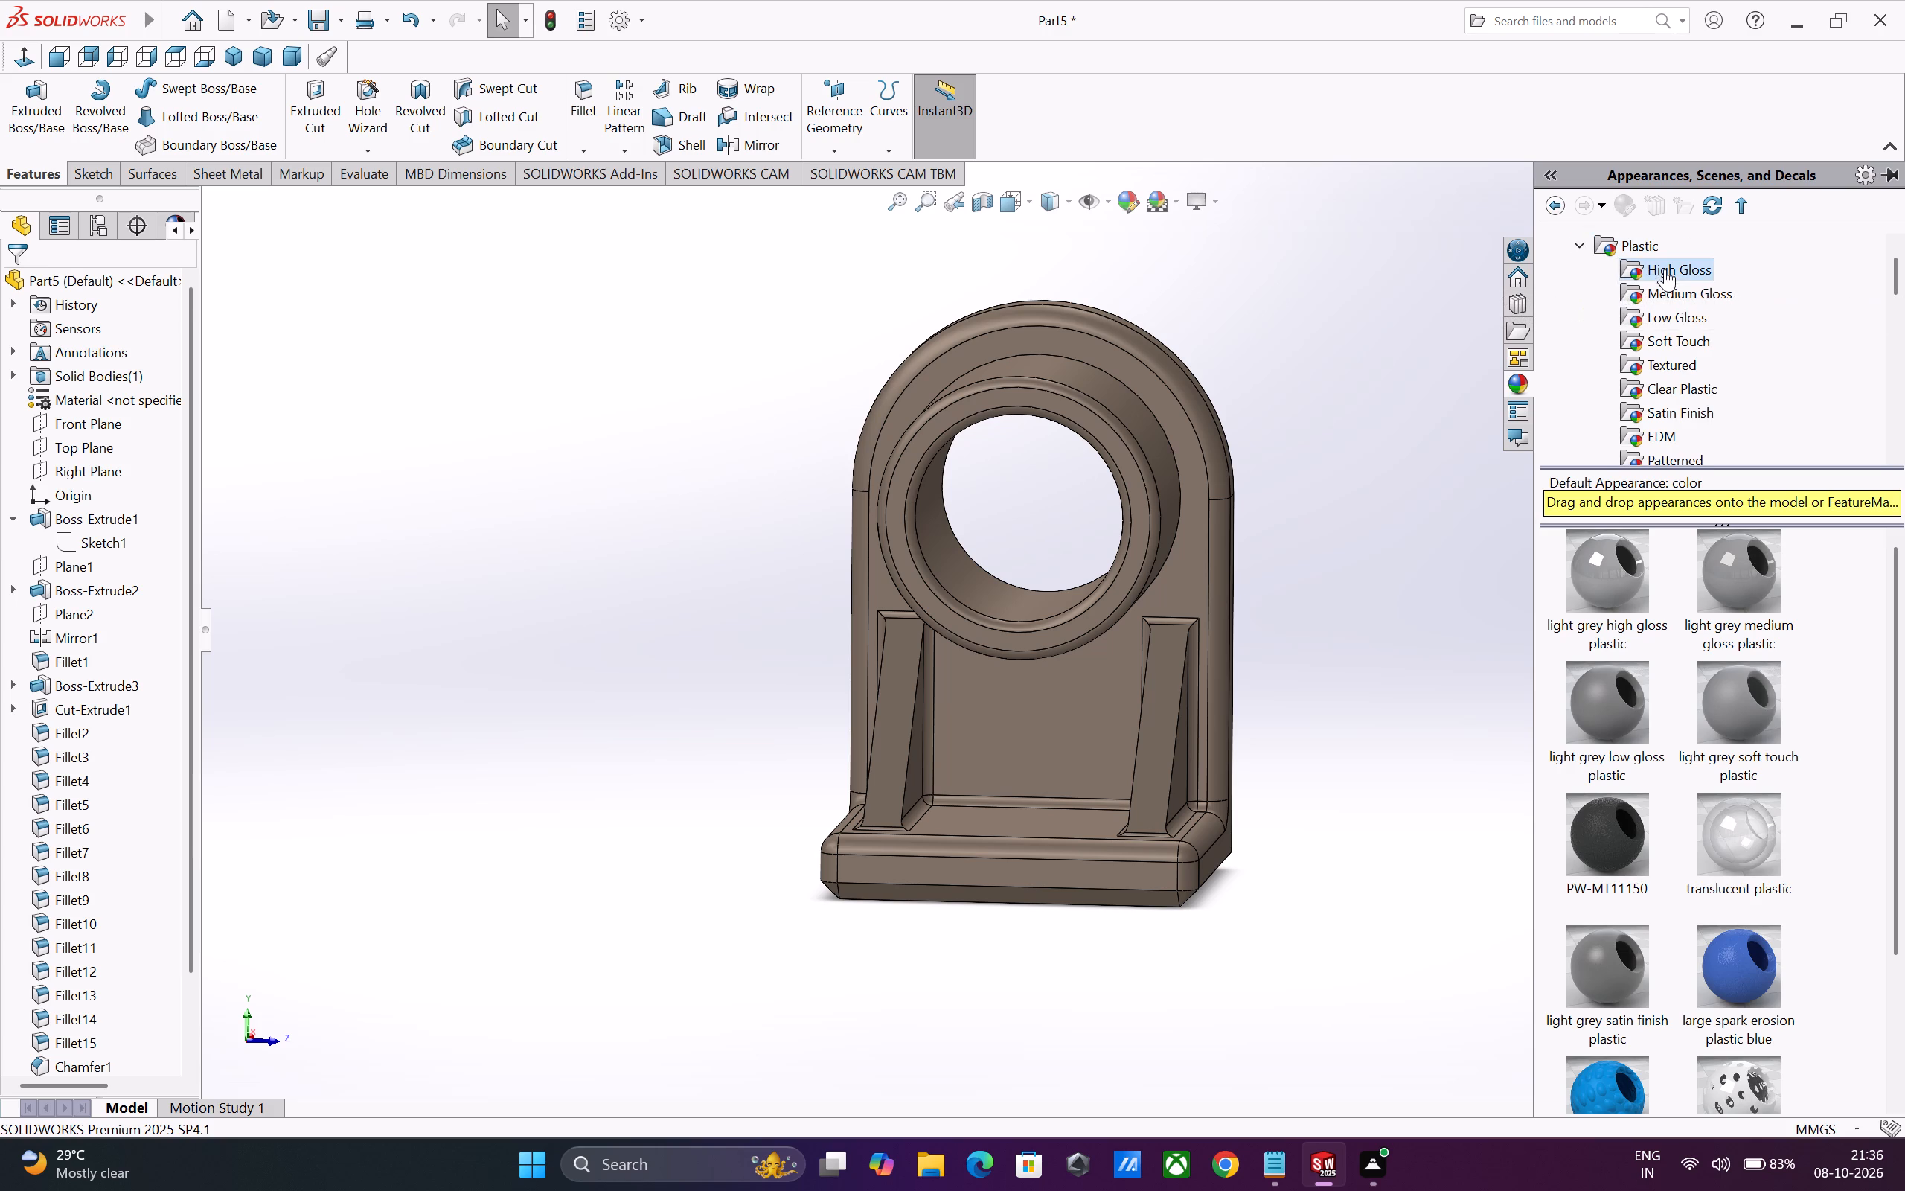
{"action": "double_click", "coordinate": [1623, 565]}
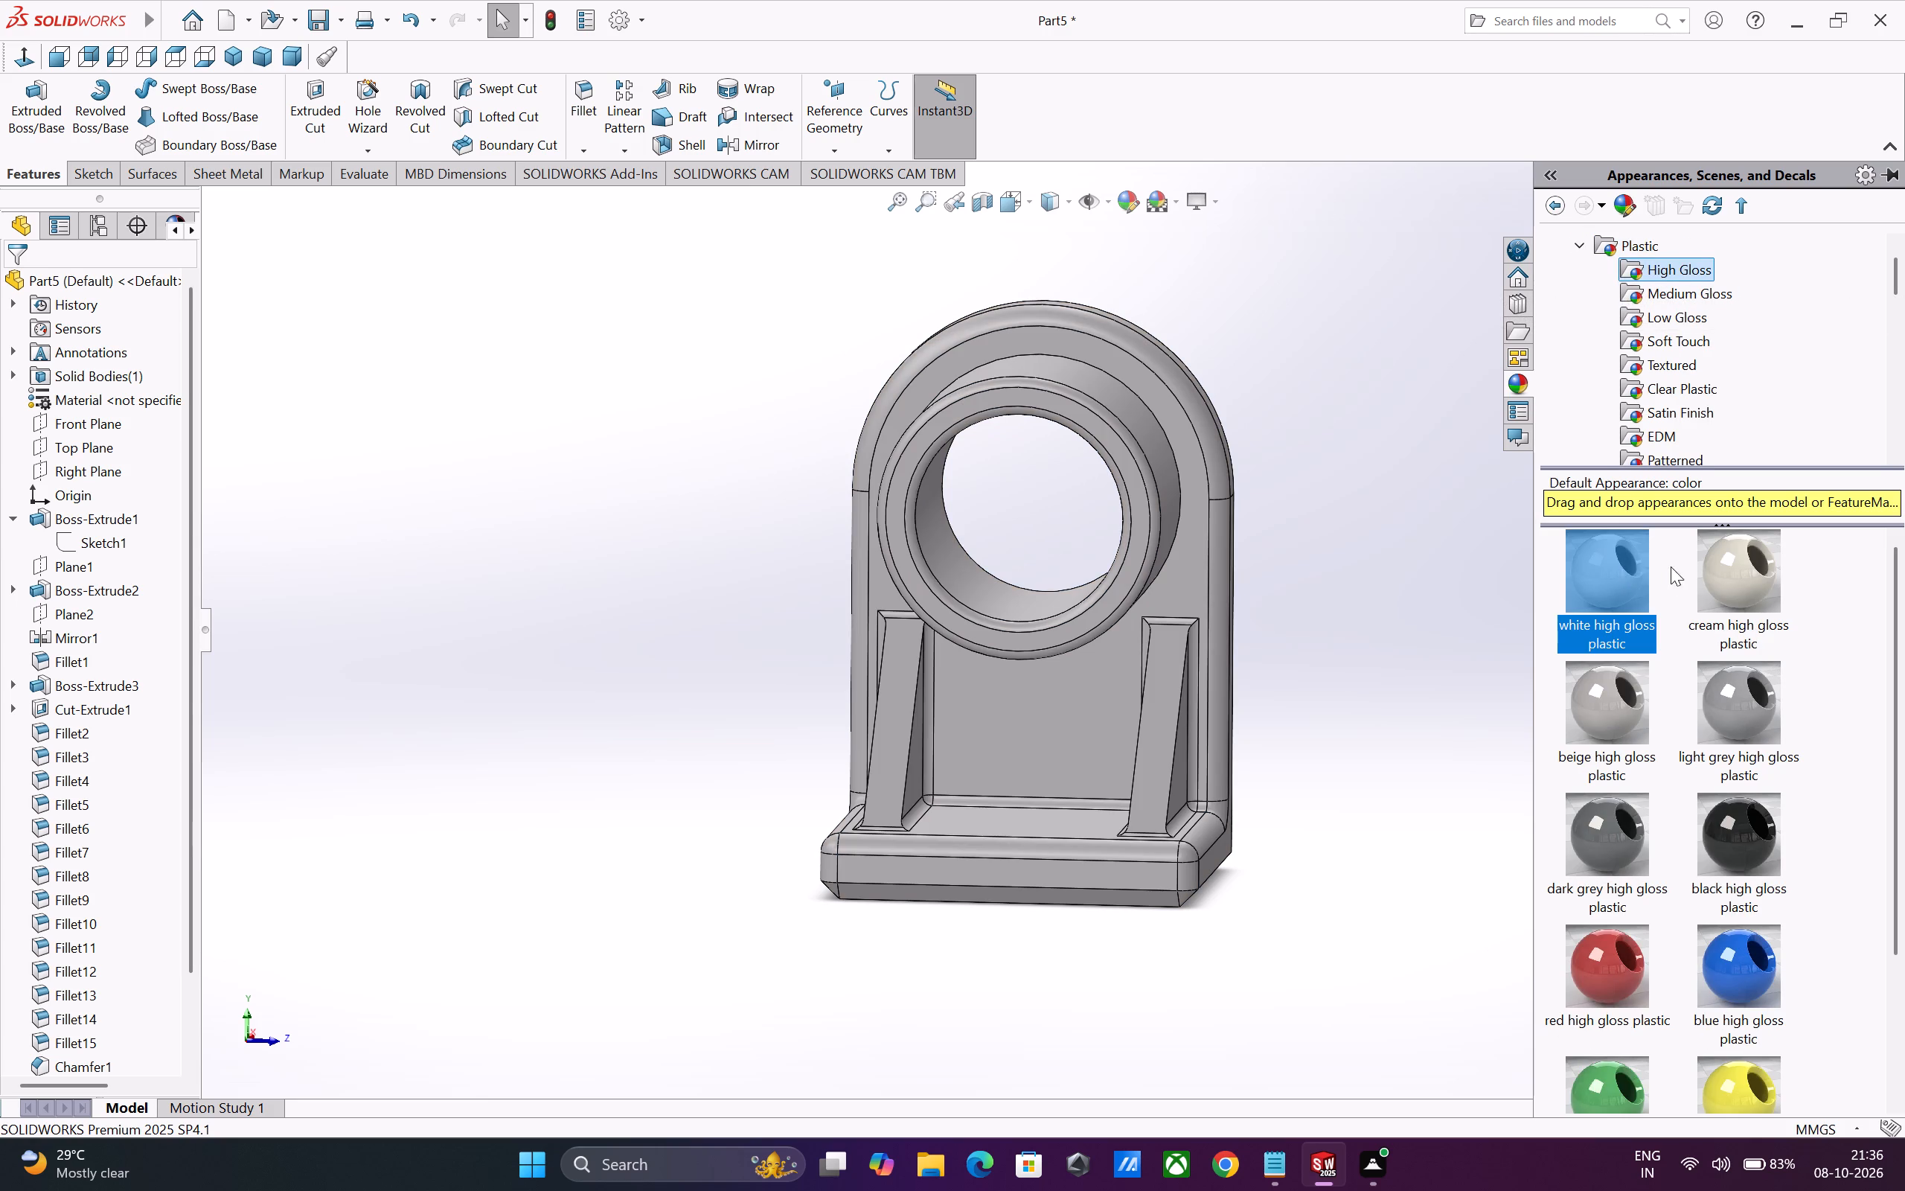
{"action": "double_click", "coordinate": [1700, 569]}
{"action": "double_click", "coordinate": [1613, 731]}
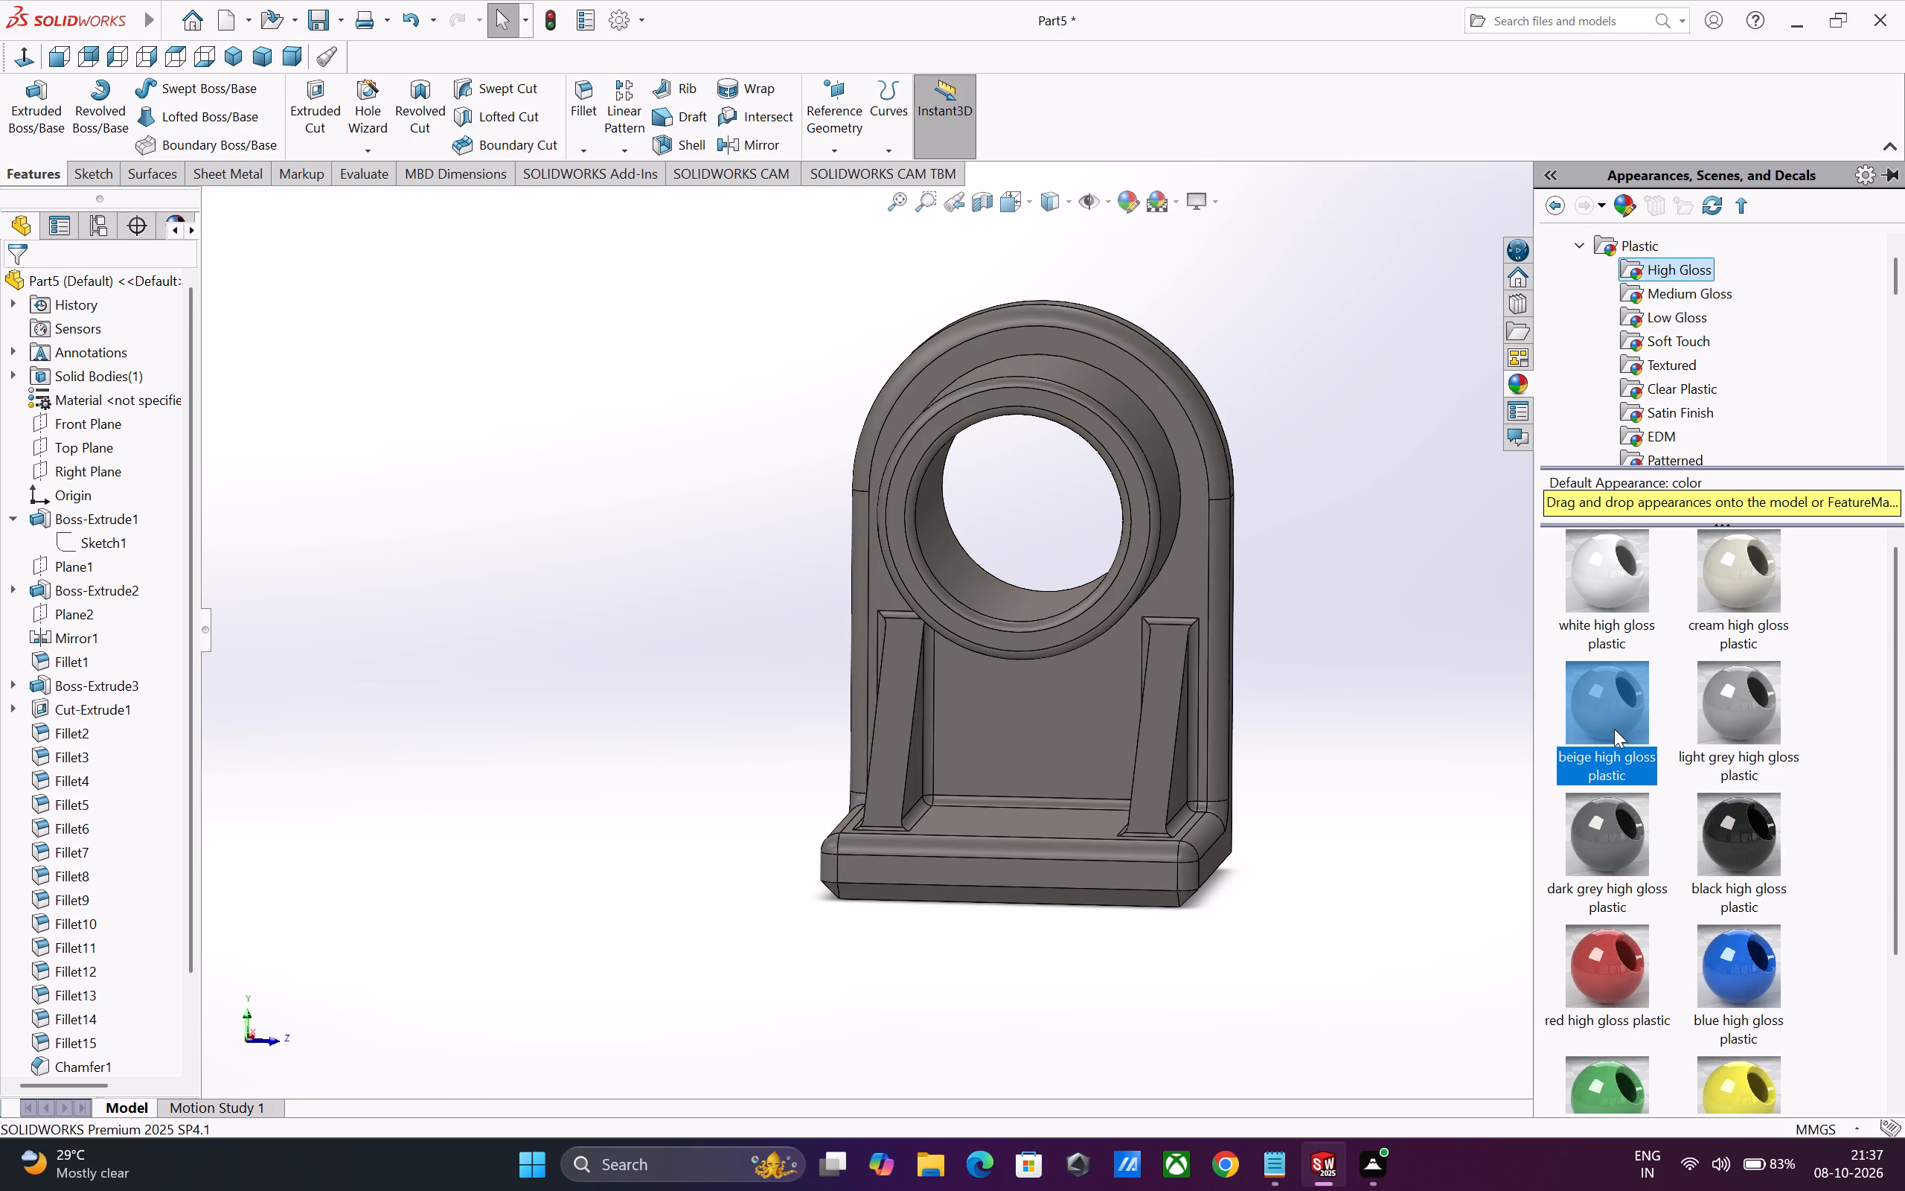
{"action": "double_click", "coordinate": [1740, 716]}
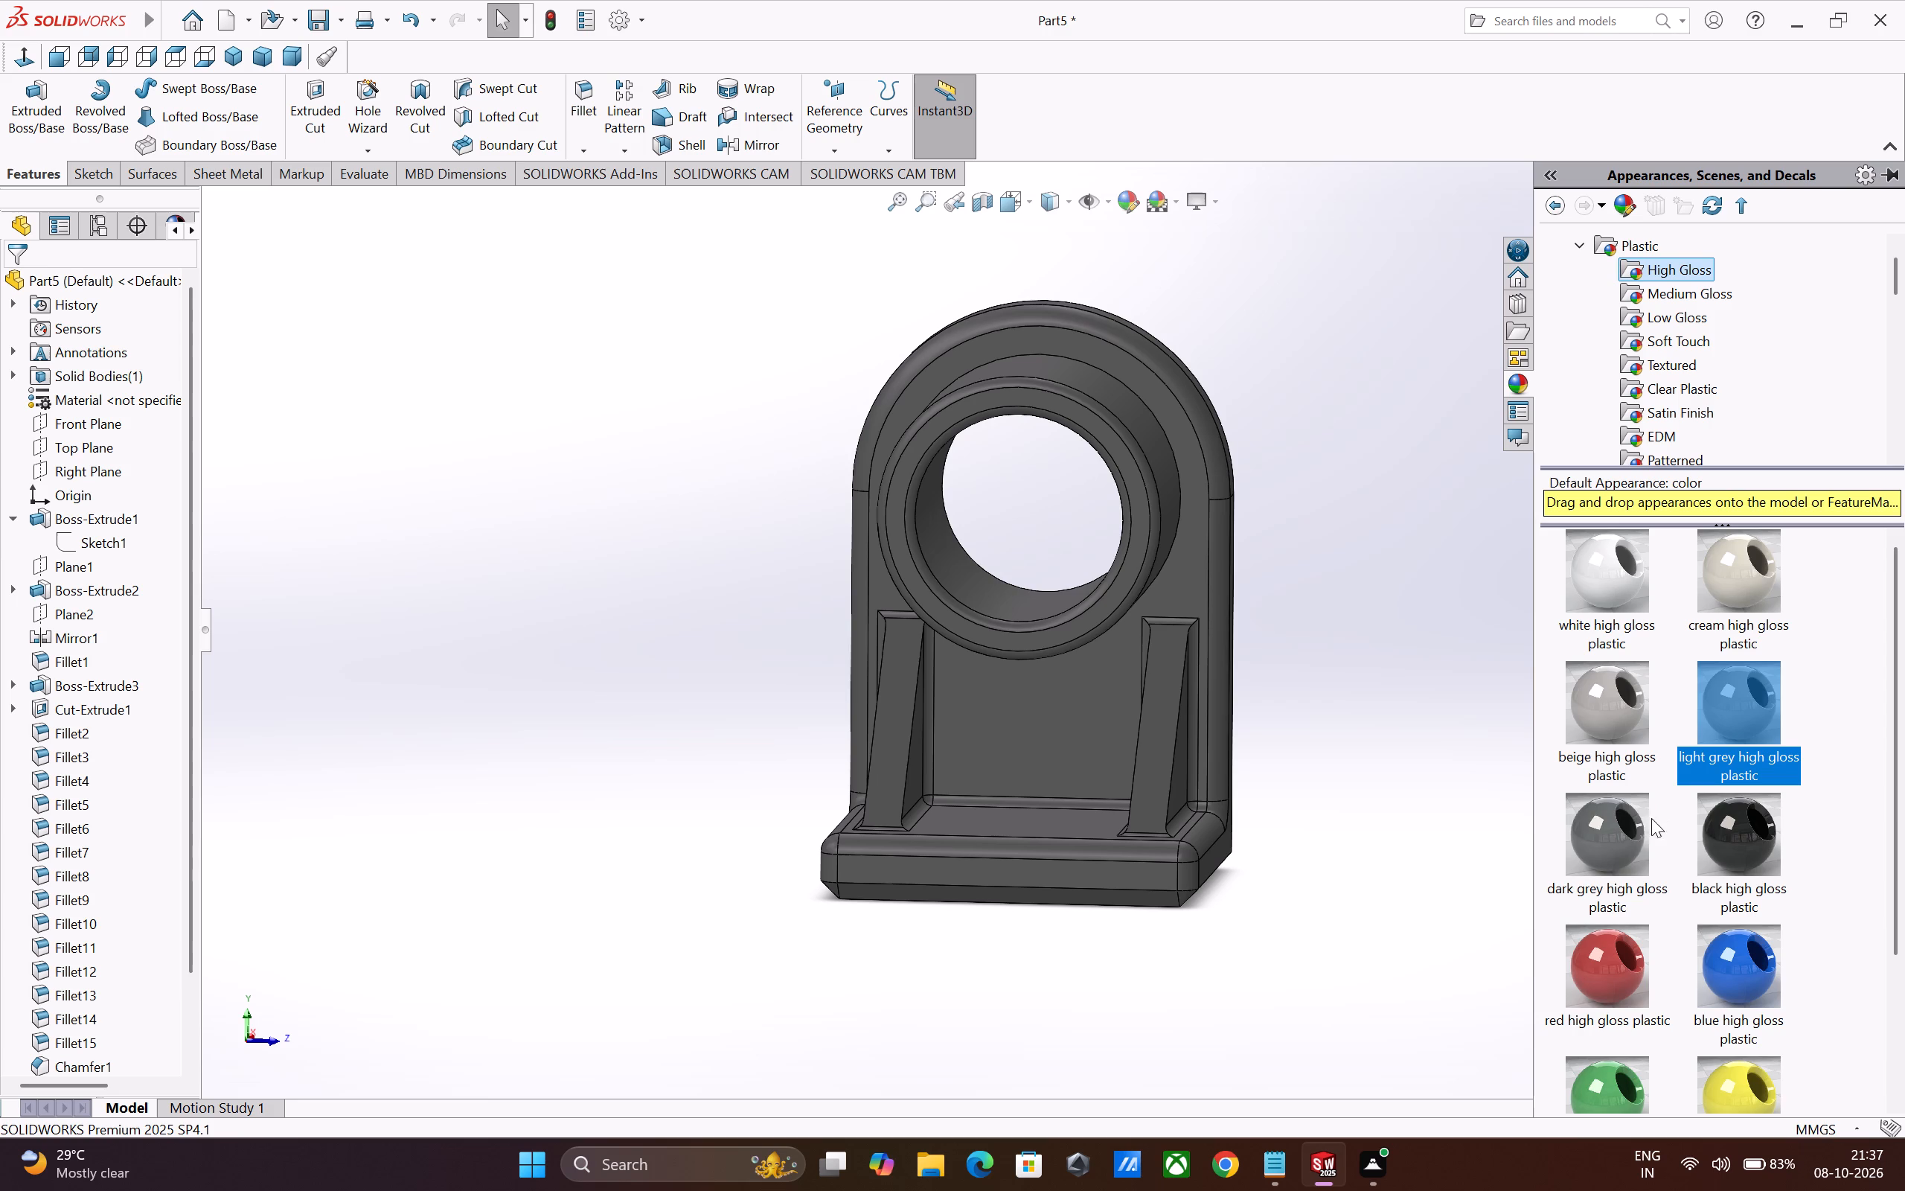
{"action": "double_click", "coordinate": [1616, 841]}
{"action": "double_click", "coordinate": [1730, 855]}
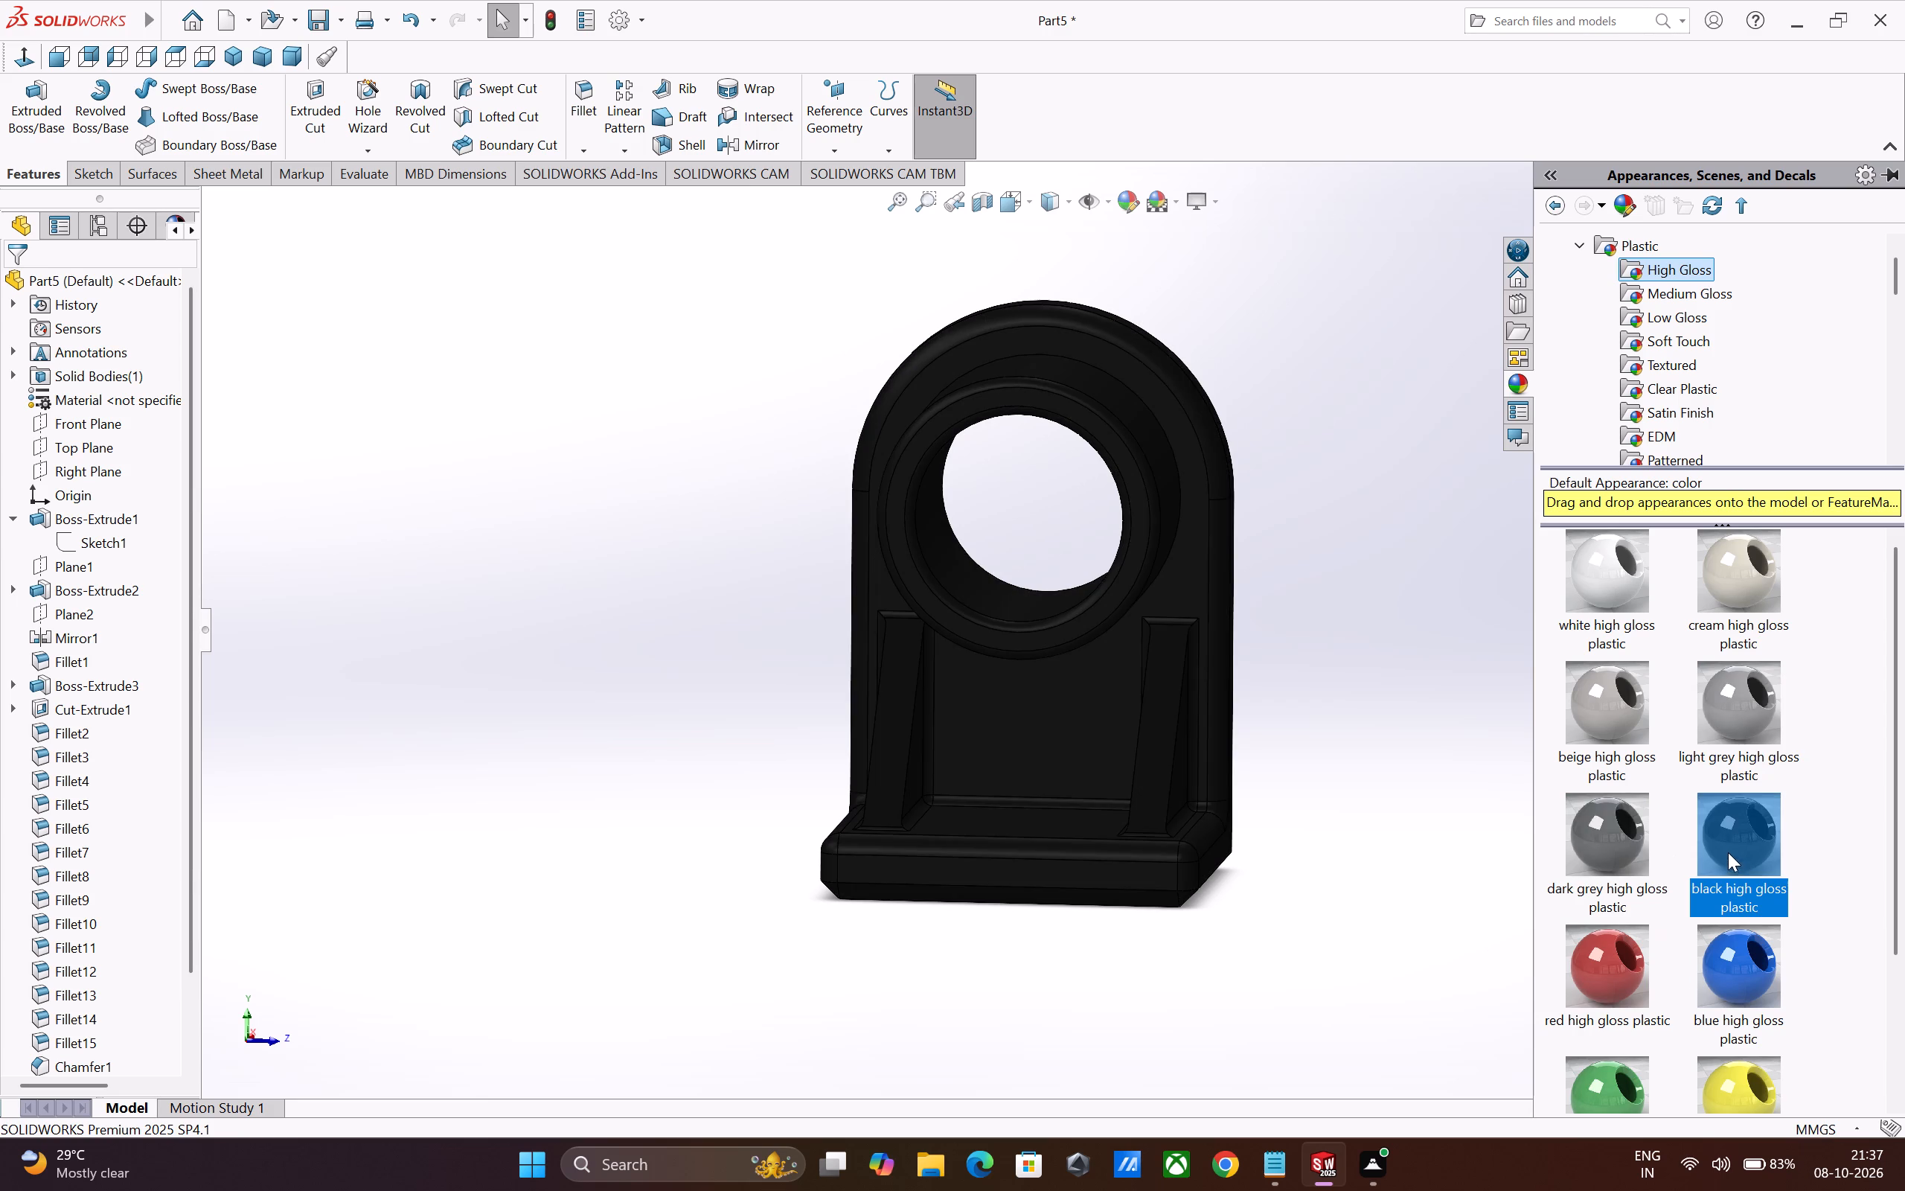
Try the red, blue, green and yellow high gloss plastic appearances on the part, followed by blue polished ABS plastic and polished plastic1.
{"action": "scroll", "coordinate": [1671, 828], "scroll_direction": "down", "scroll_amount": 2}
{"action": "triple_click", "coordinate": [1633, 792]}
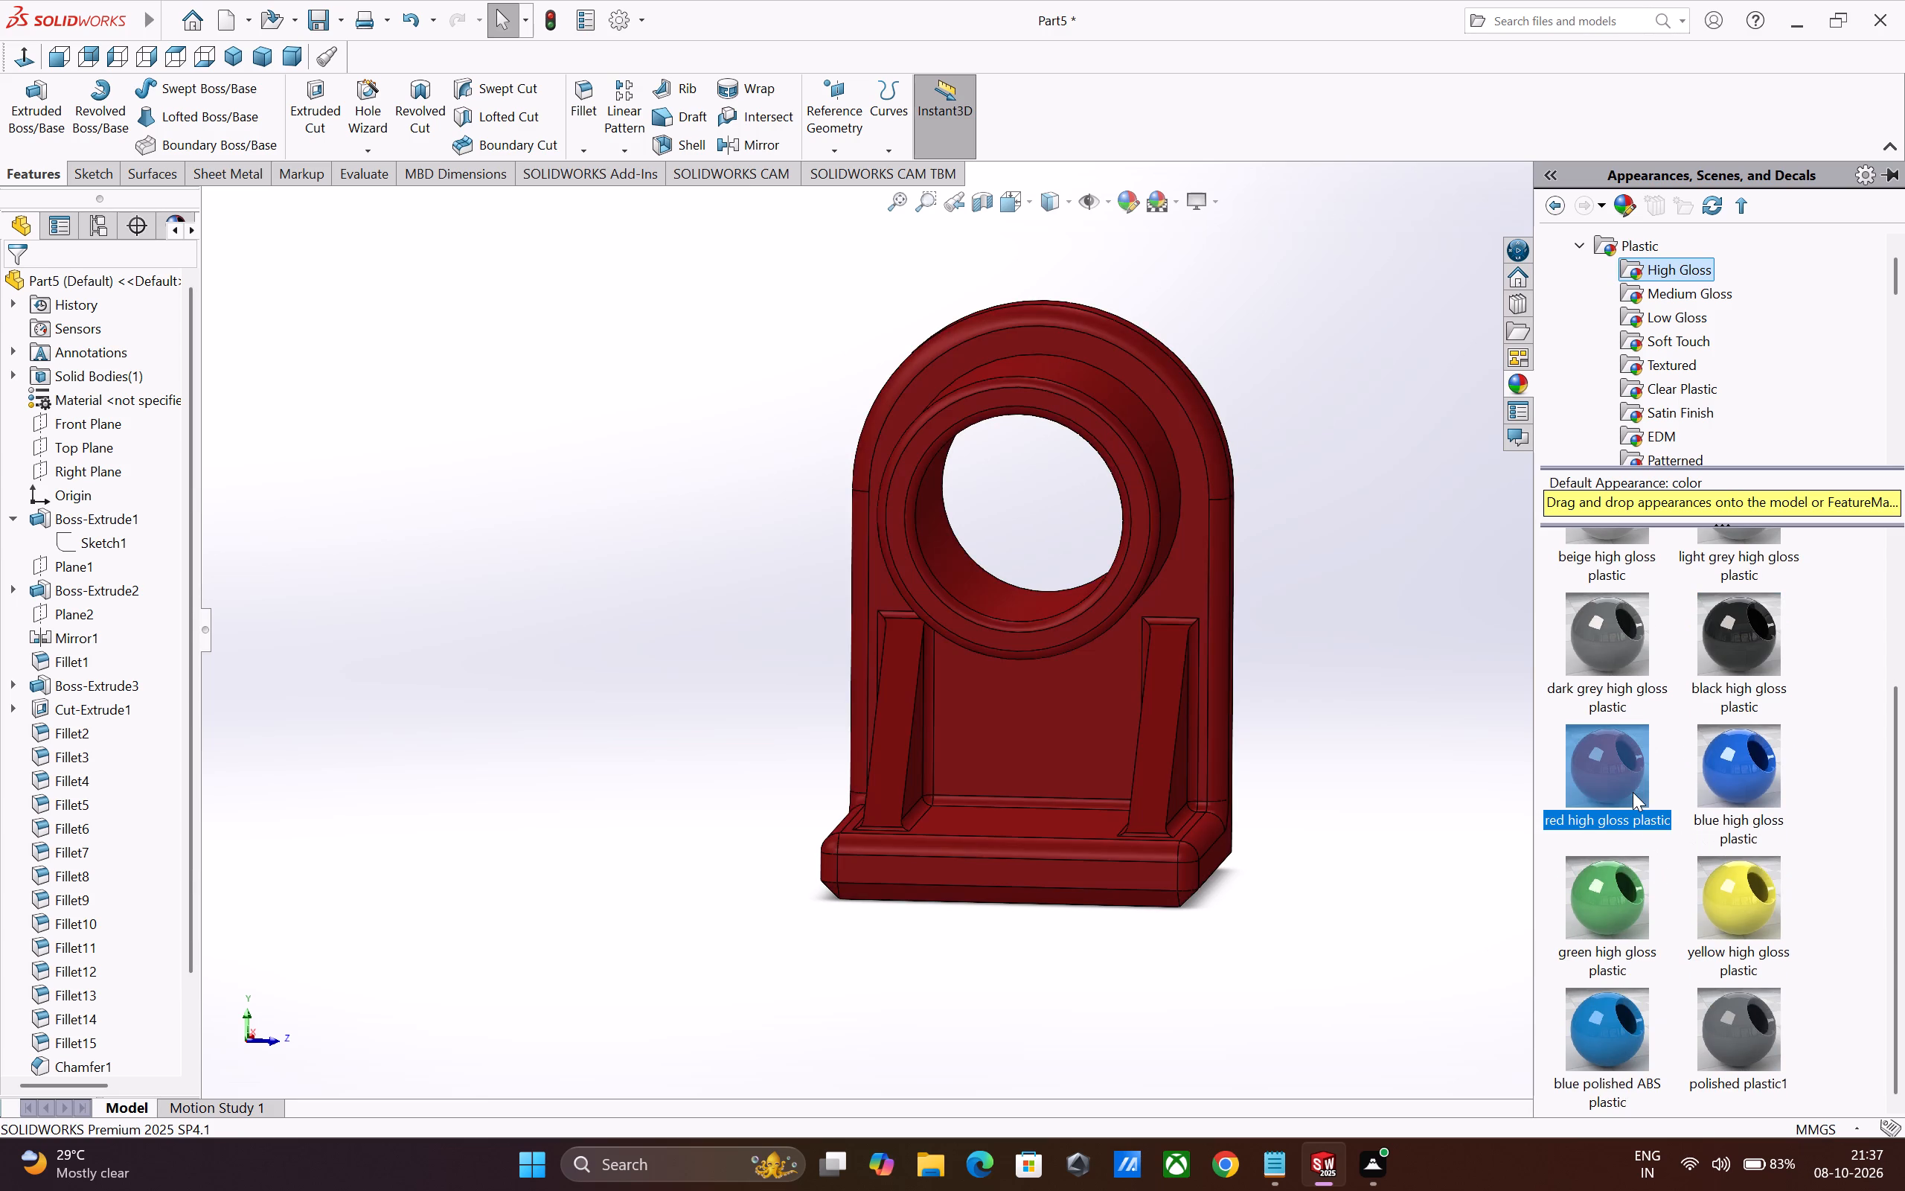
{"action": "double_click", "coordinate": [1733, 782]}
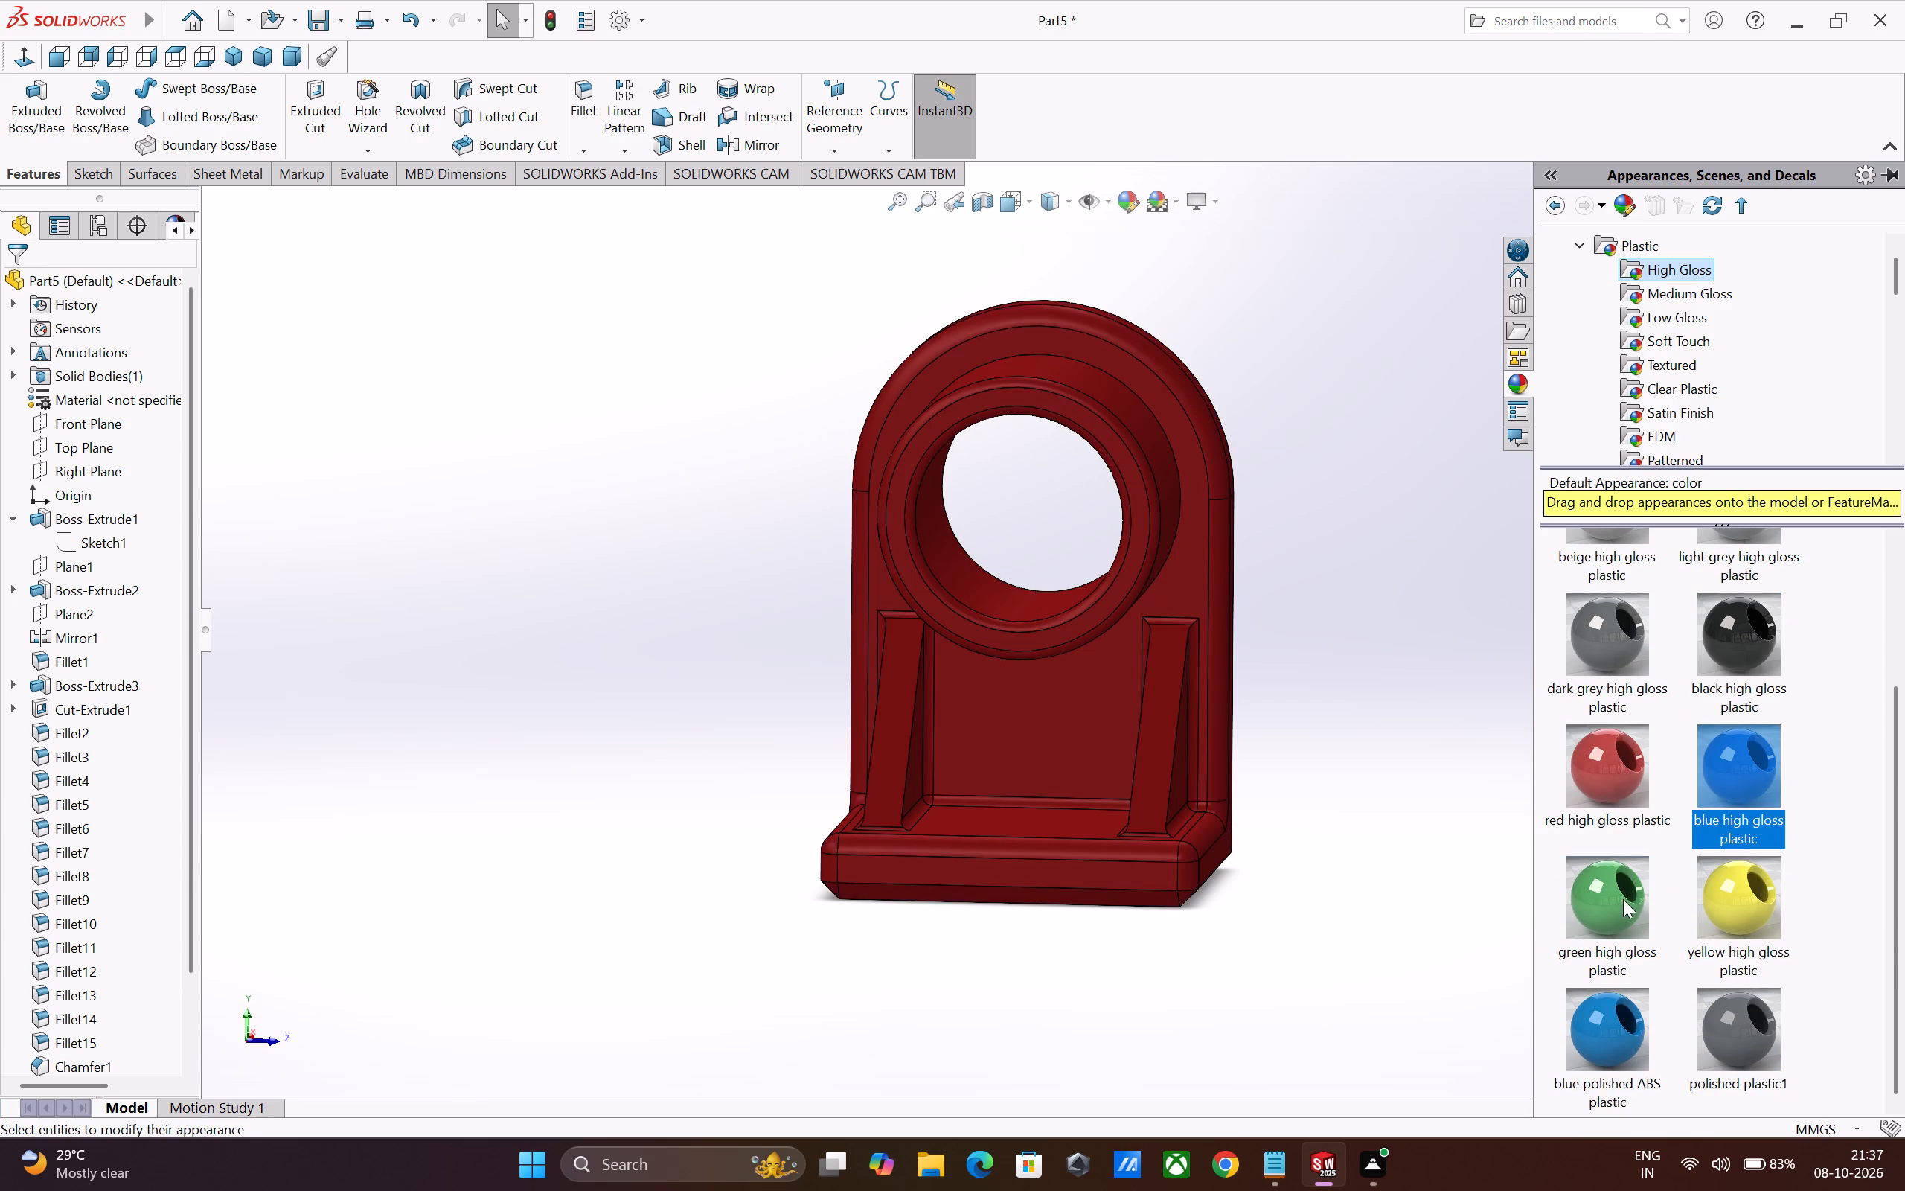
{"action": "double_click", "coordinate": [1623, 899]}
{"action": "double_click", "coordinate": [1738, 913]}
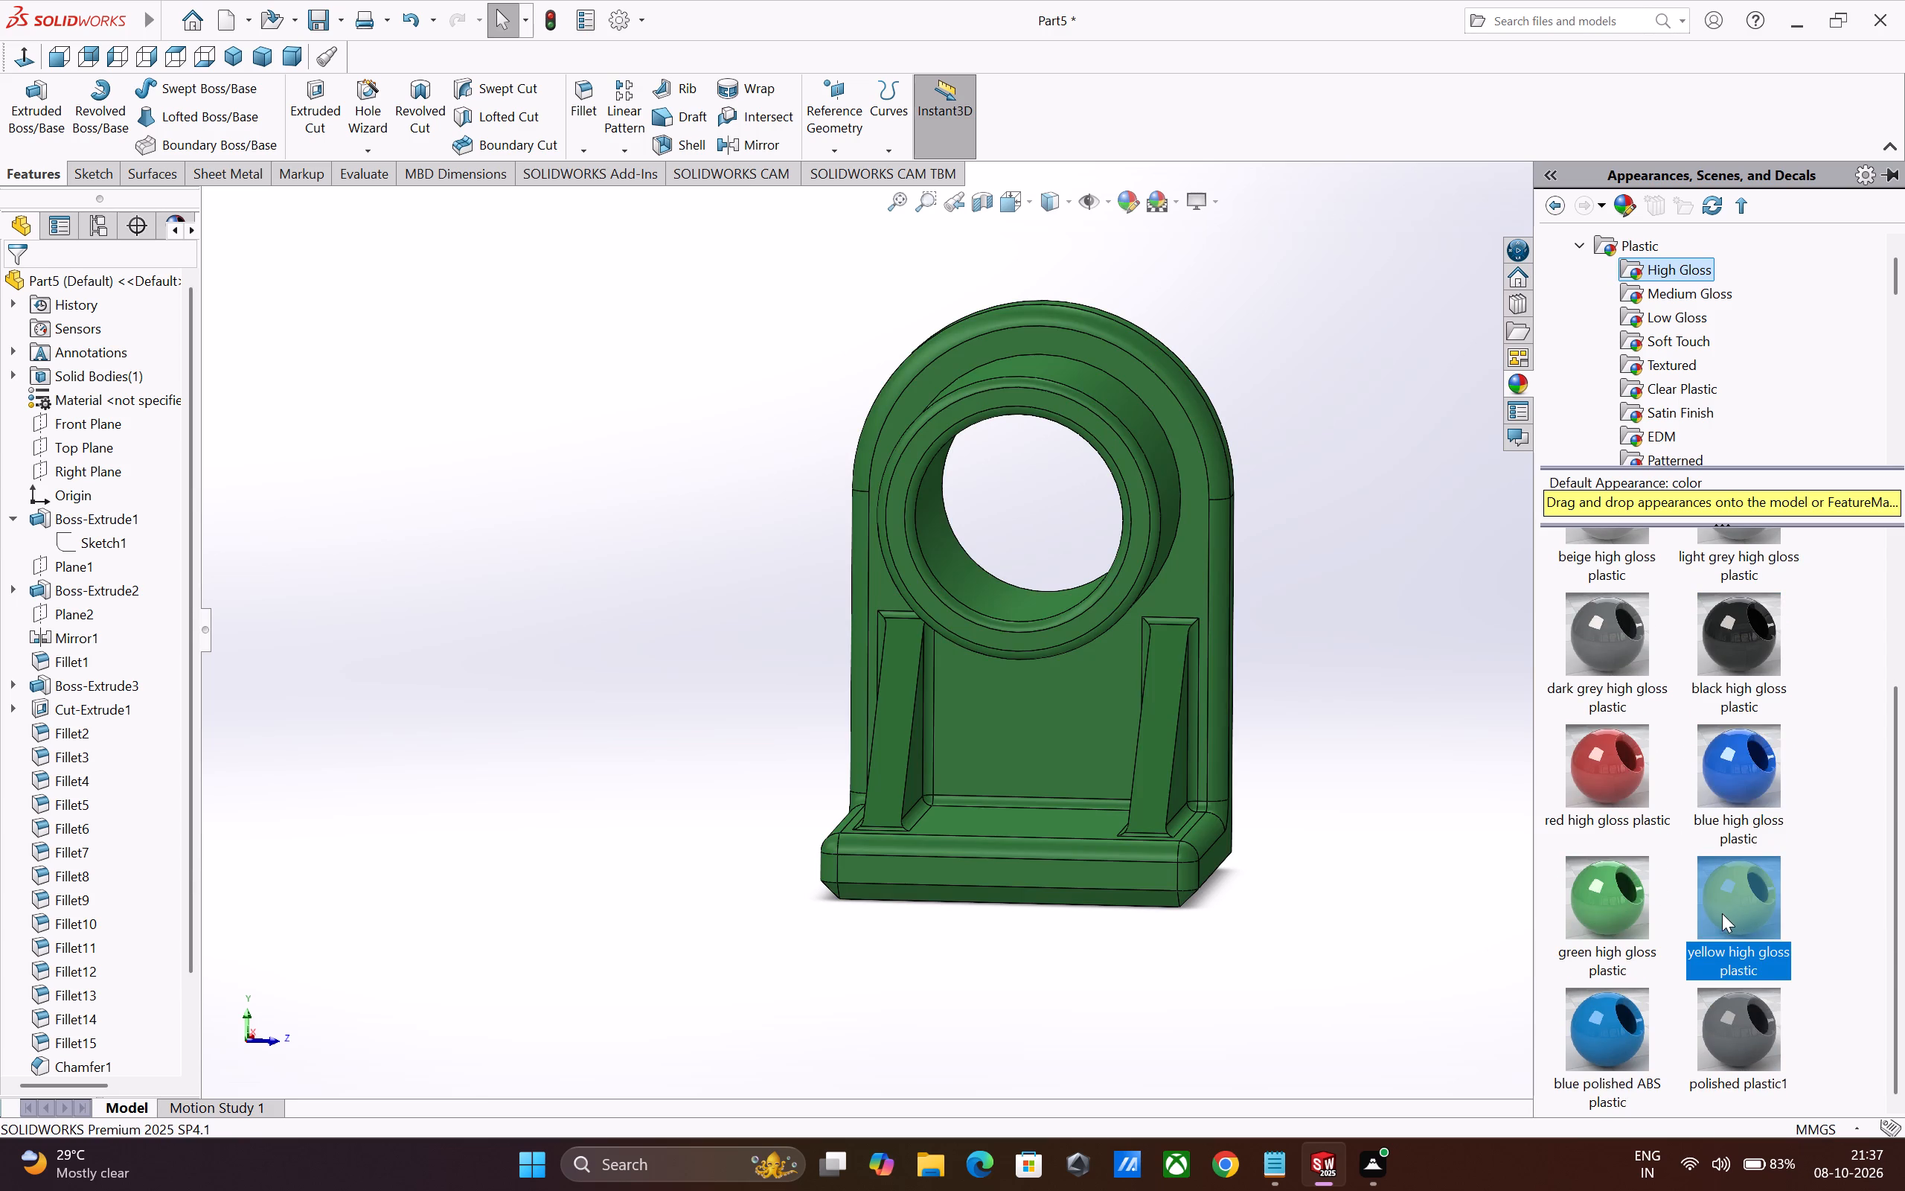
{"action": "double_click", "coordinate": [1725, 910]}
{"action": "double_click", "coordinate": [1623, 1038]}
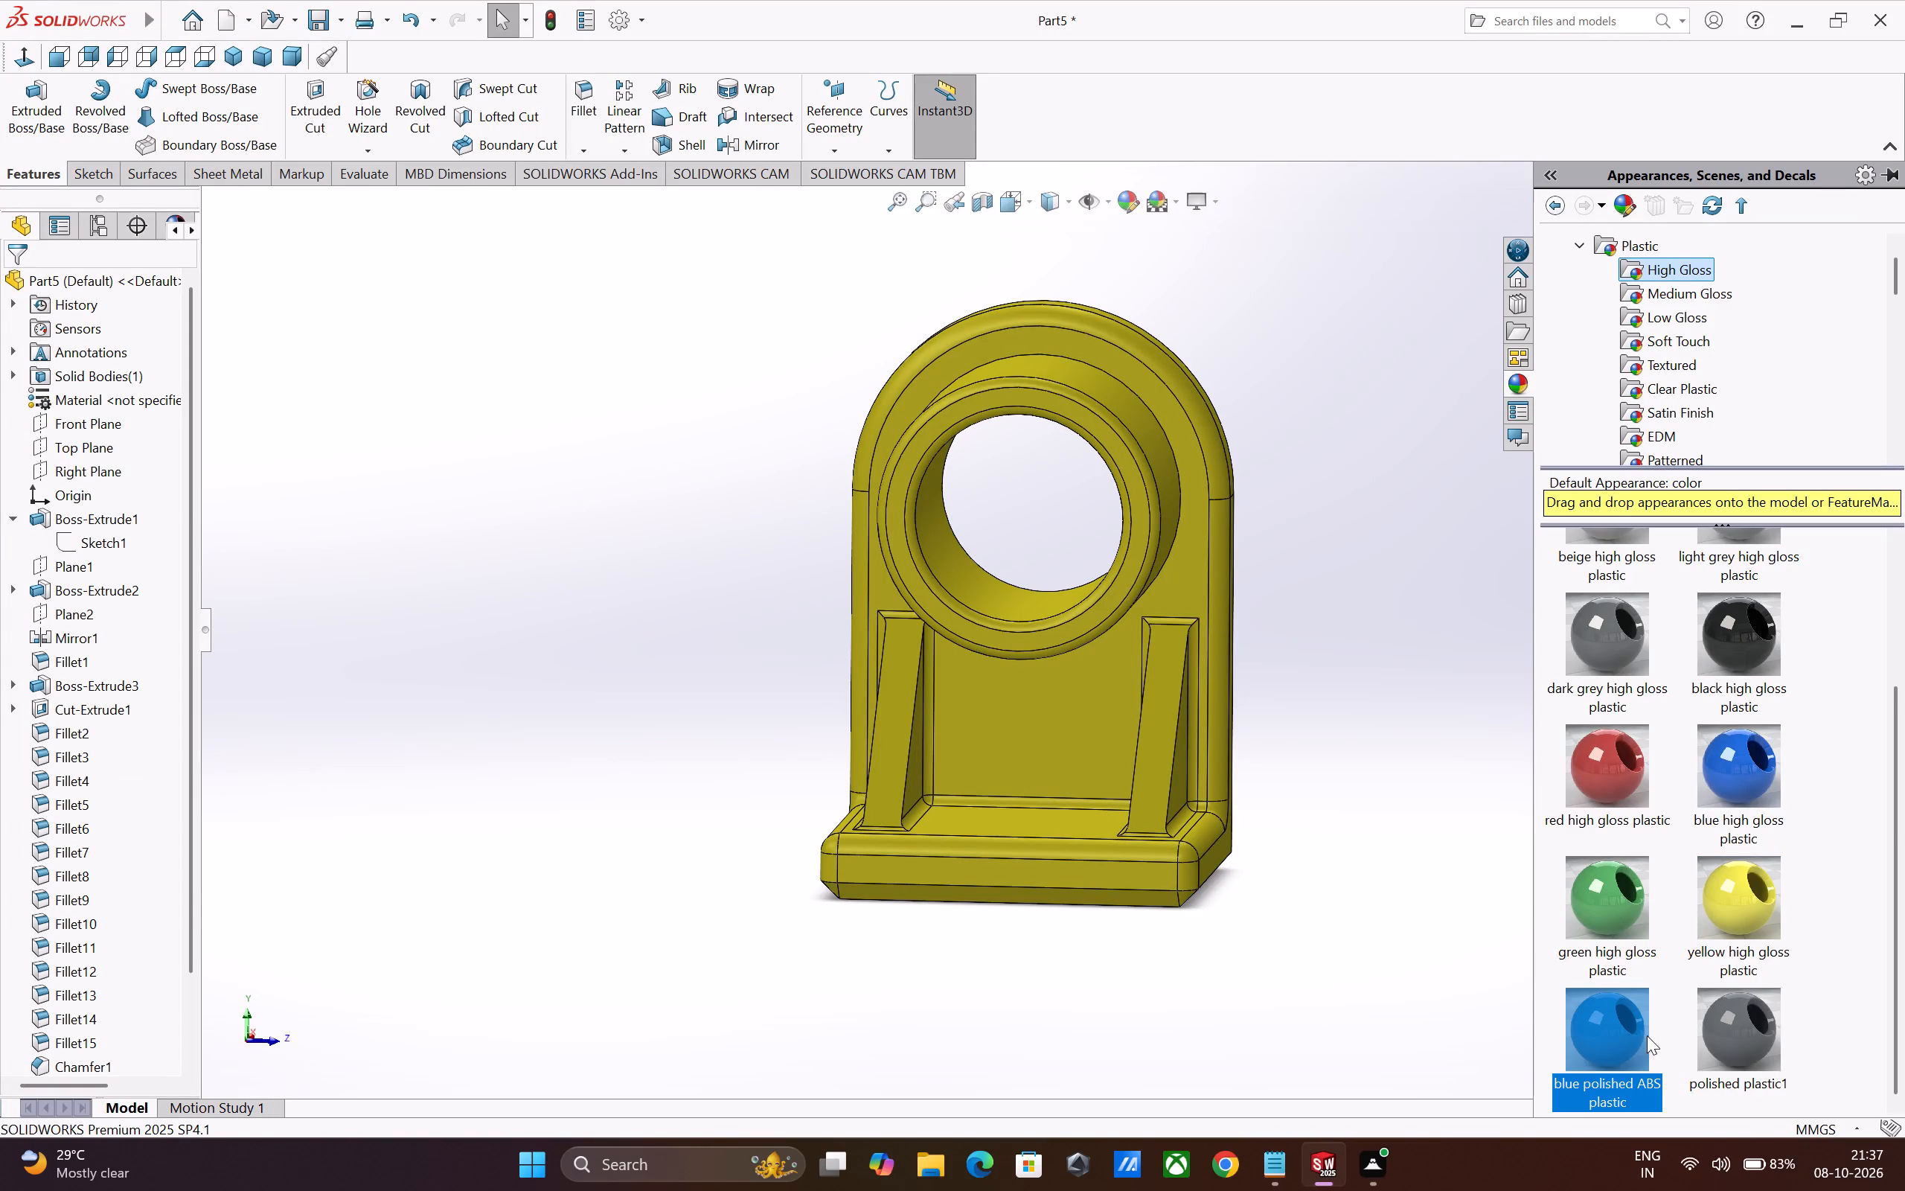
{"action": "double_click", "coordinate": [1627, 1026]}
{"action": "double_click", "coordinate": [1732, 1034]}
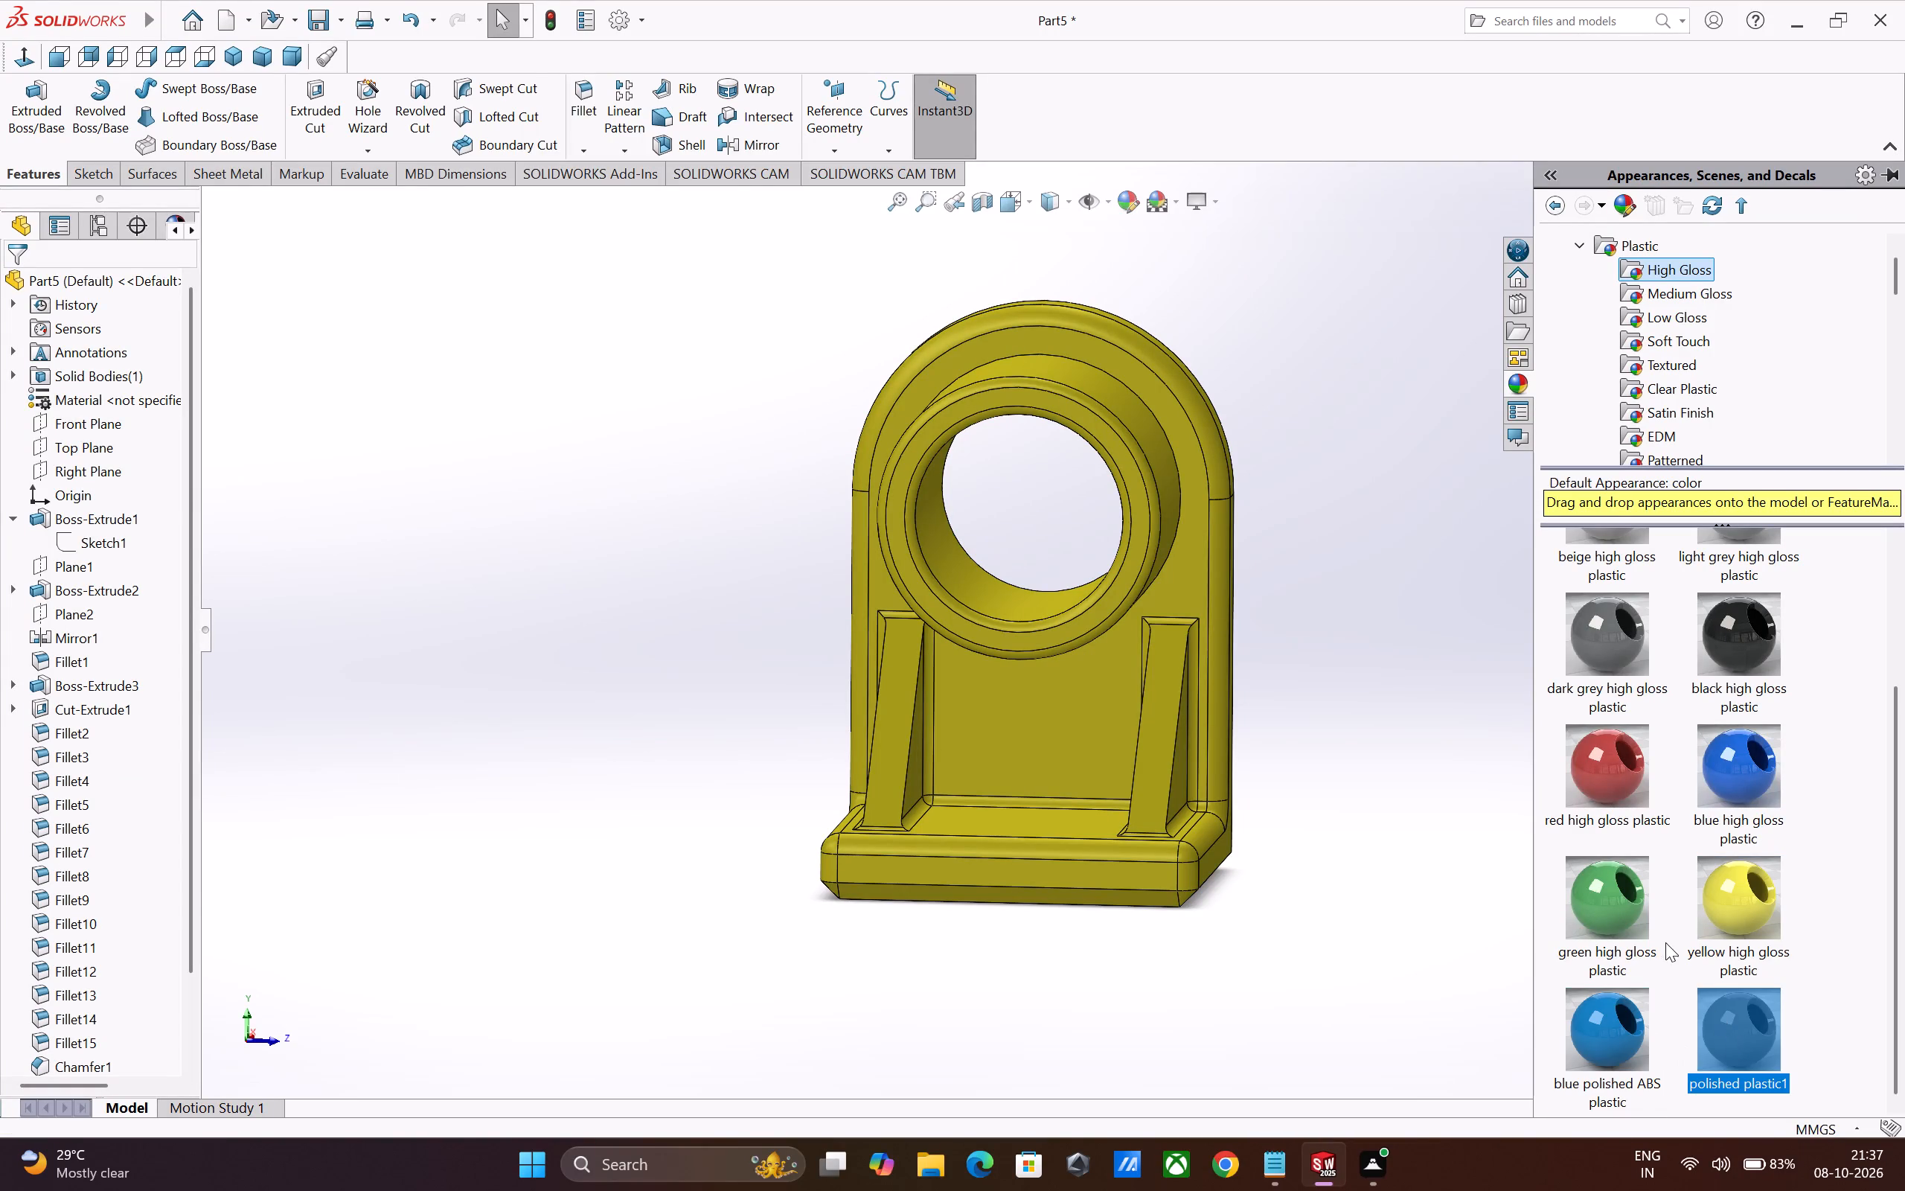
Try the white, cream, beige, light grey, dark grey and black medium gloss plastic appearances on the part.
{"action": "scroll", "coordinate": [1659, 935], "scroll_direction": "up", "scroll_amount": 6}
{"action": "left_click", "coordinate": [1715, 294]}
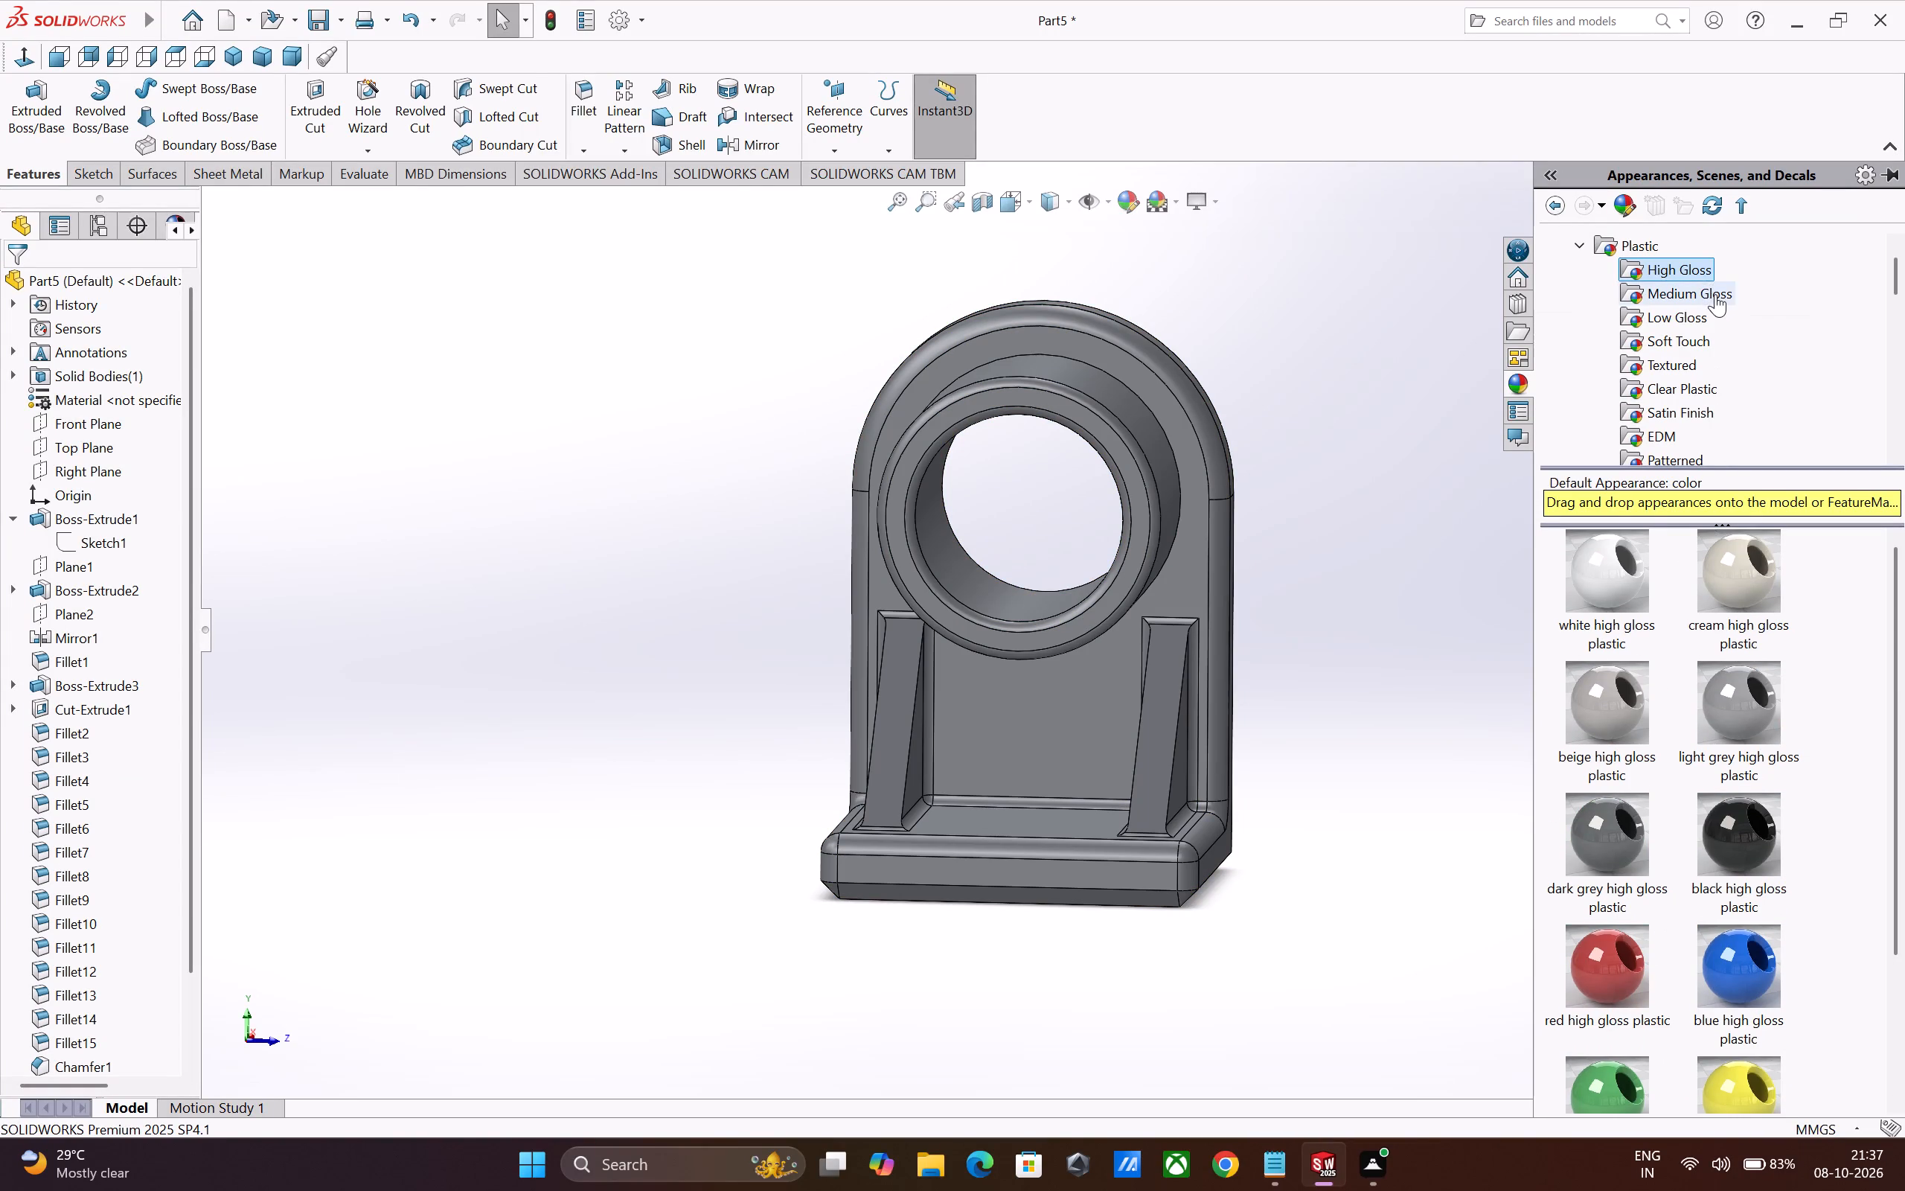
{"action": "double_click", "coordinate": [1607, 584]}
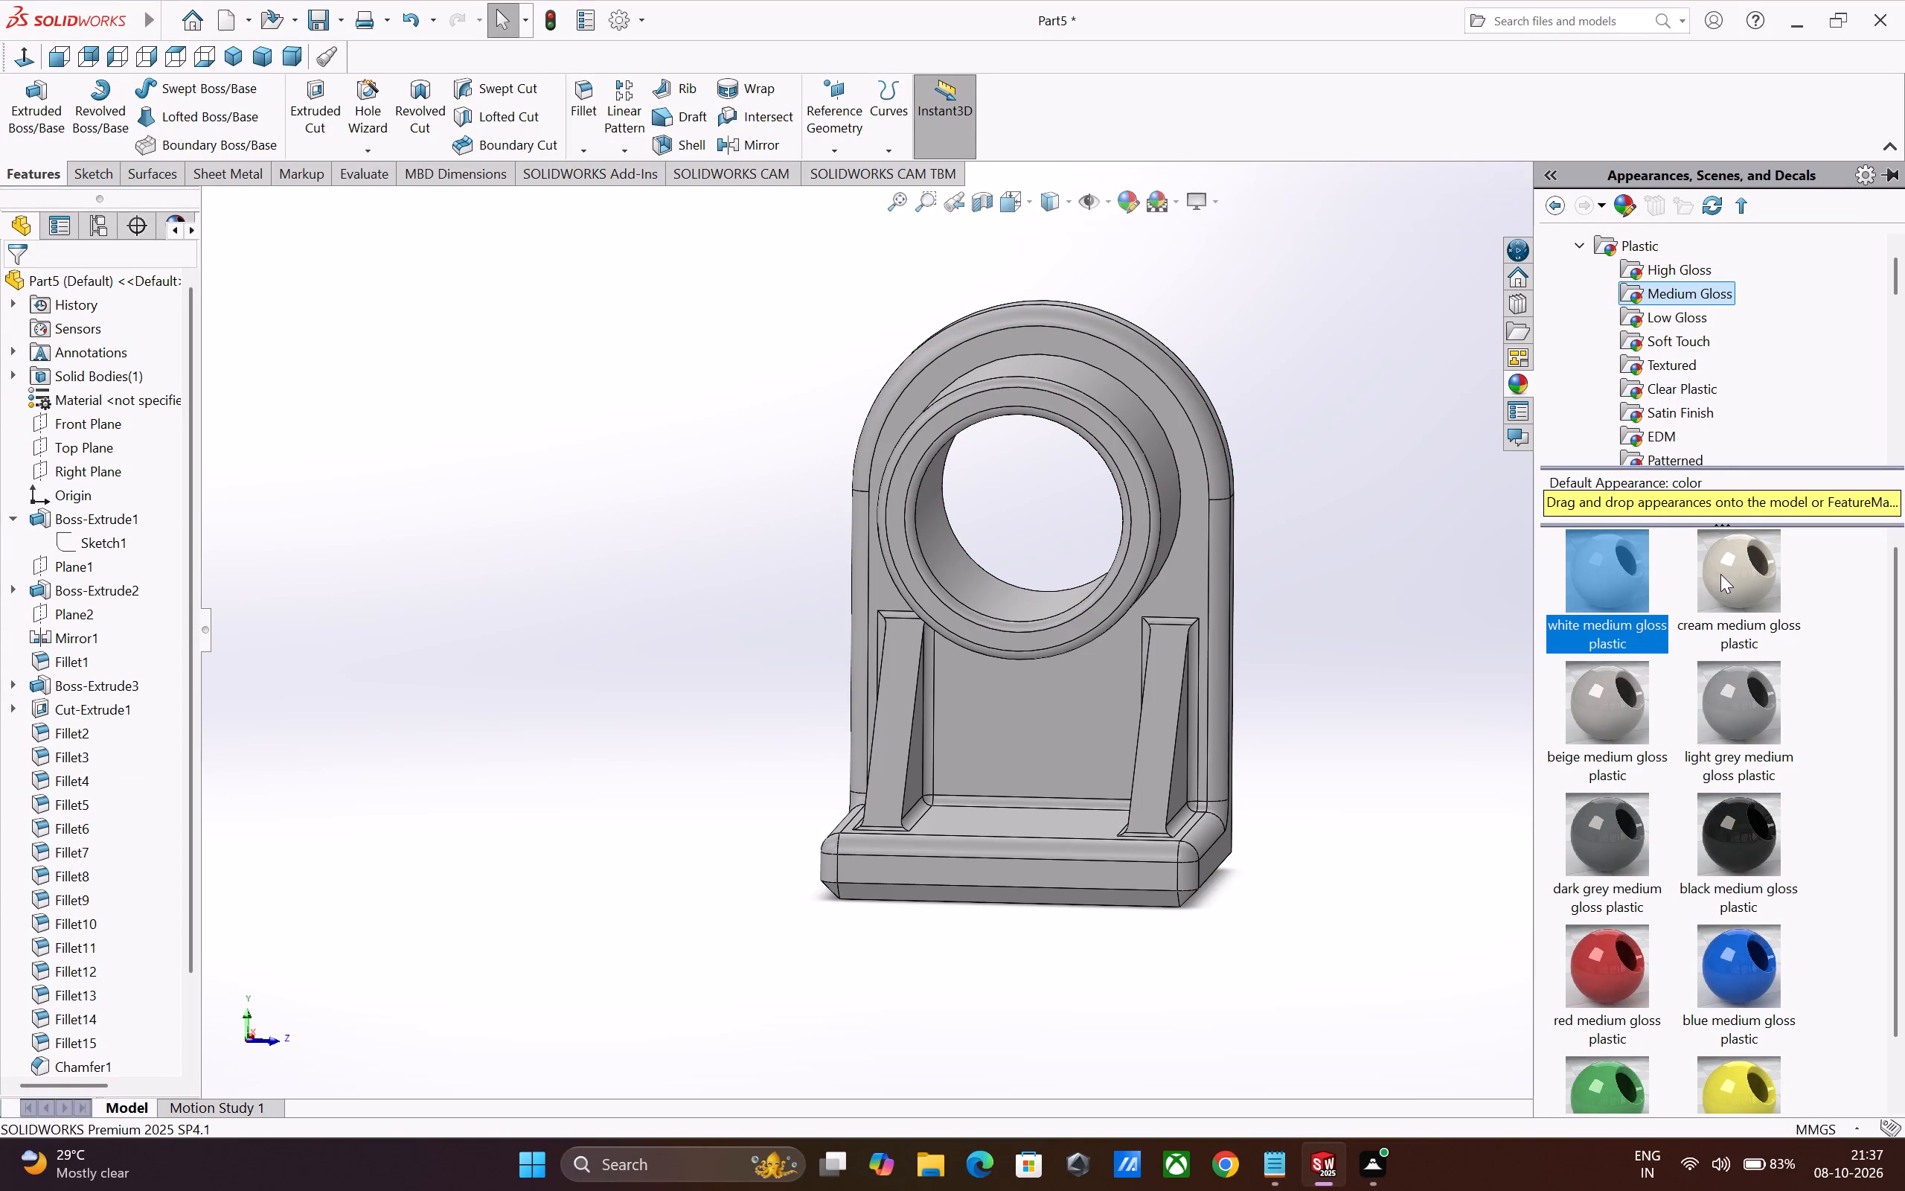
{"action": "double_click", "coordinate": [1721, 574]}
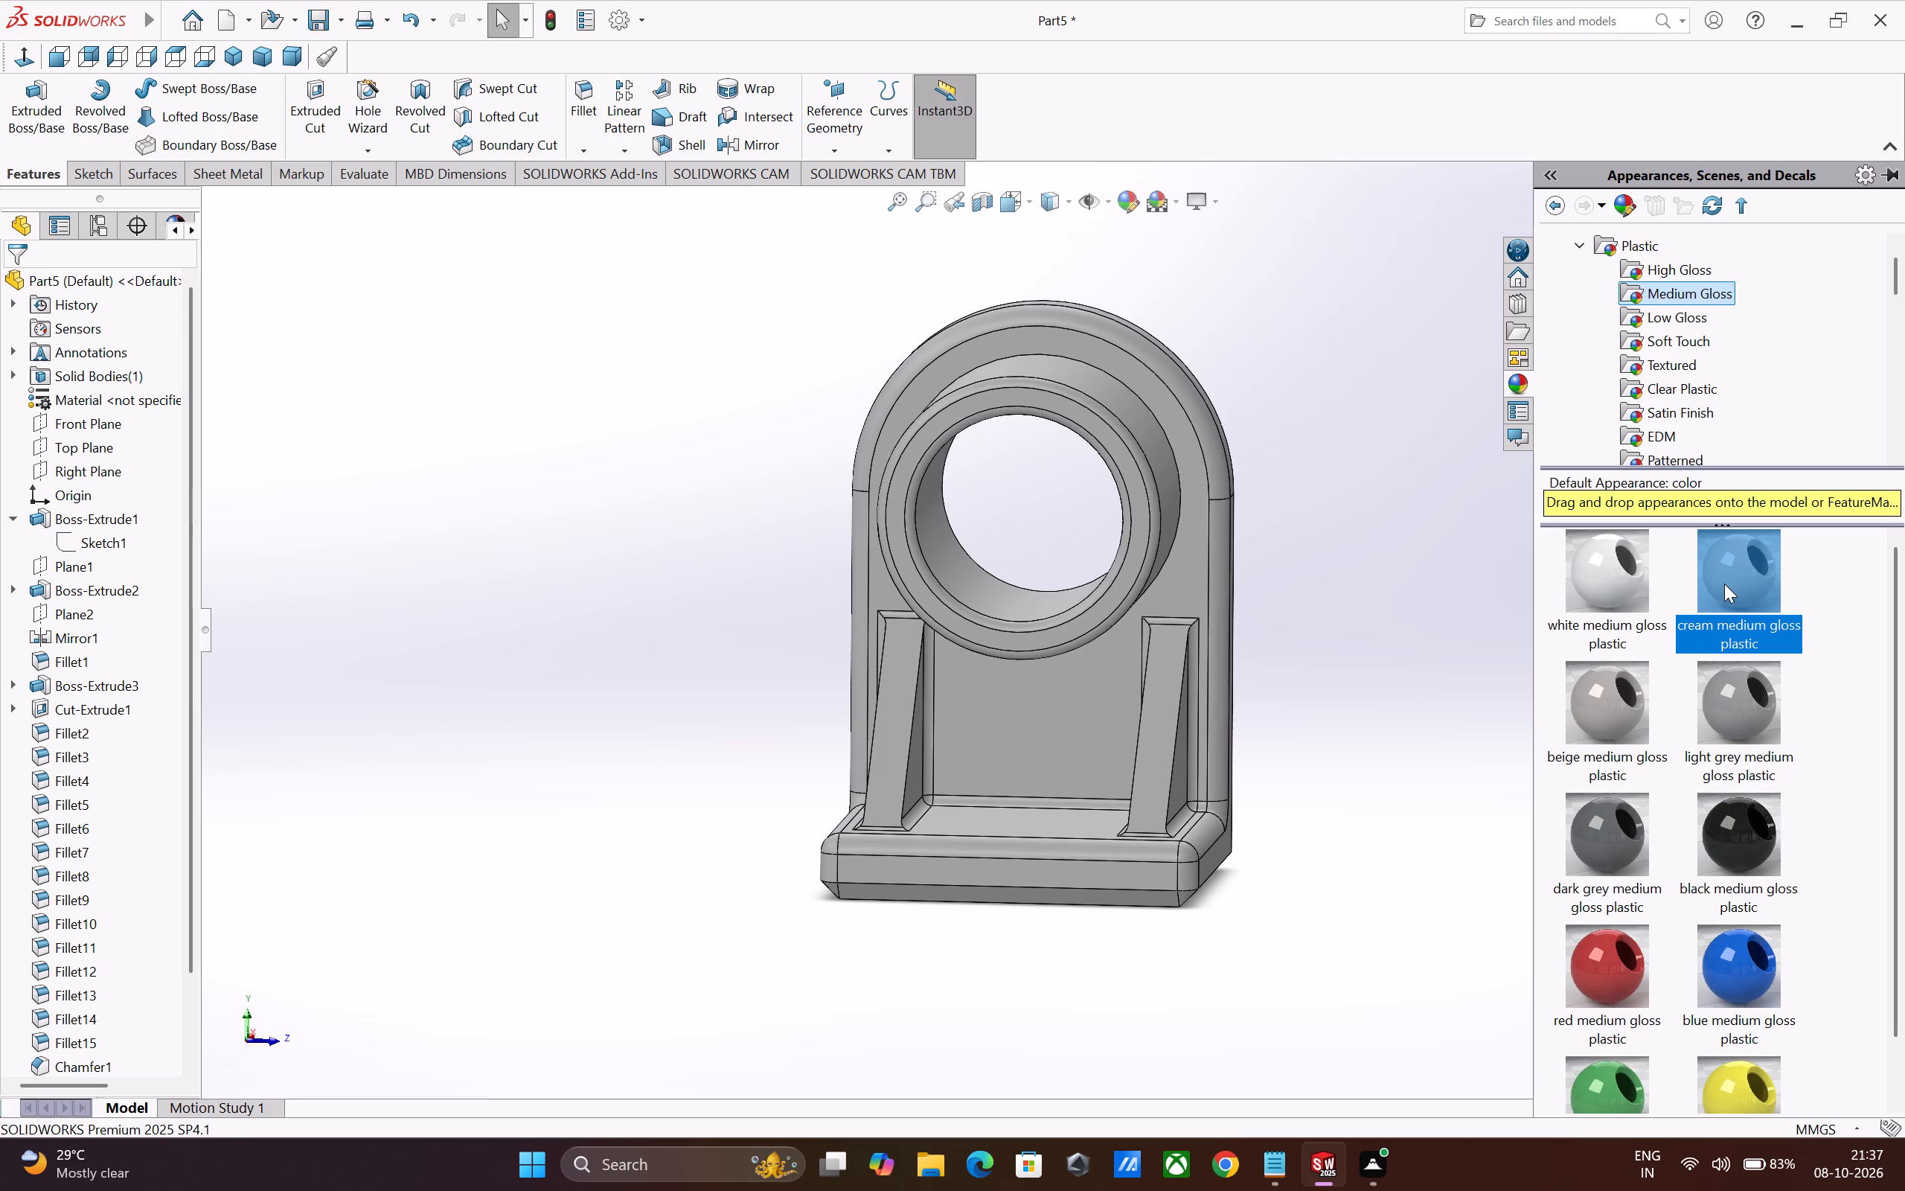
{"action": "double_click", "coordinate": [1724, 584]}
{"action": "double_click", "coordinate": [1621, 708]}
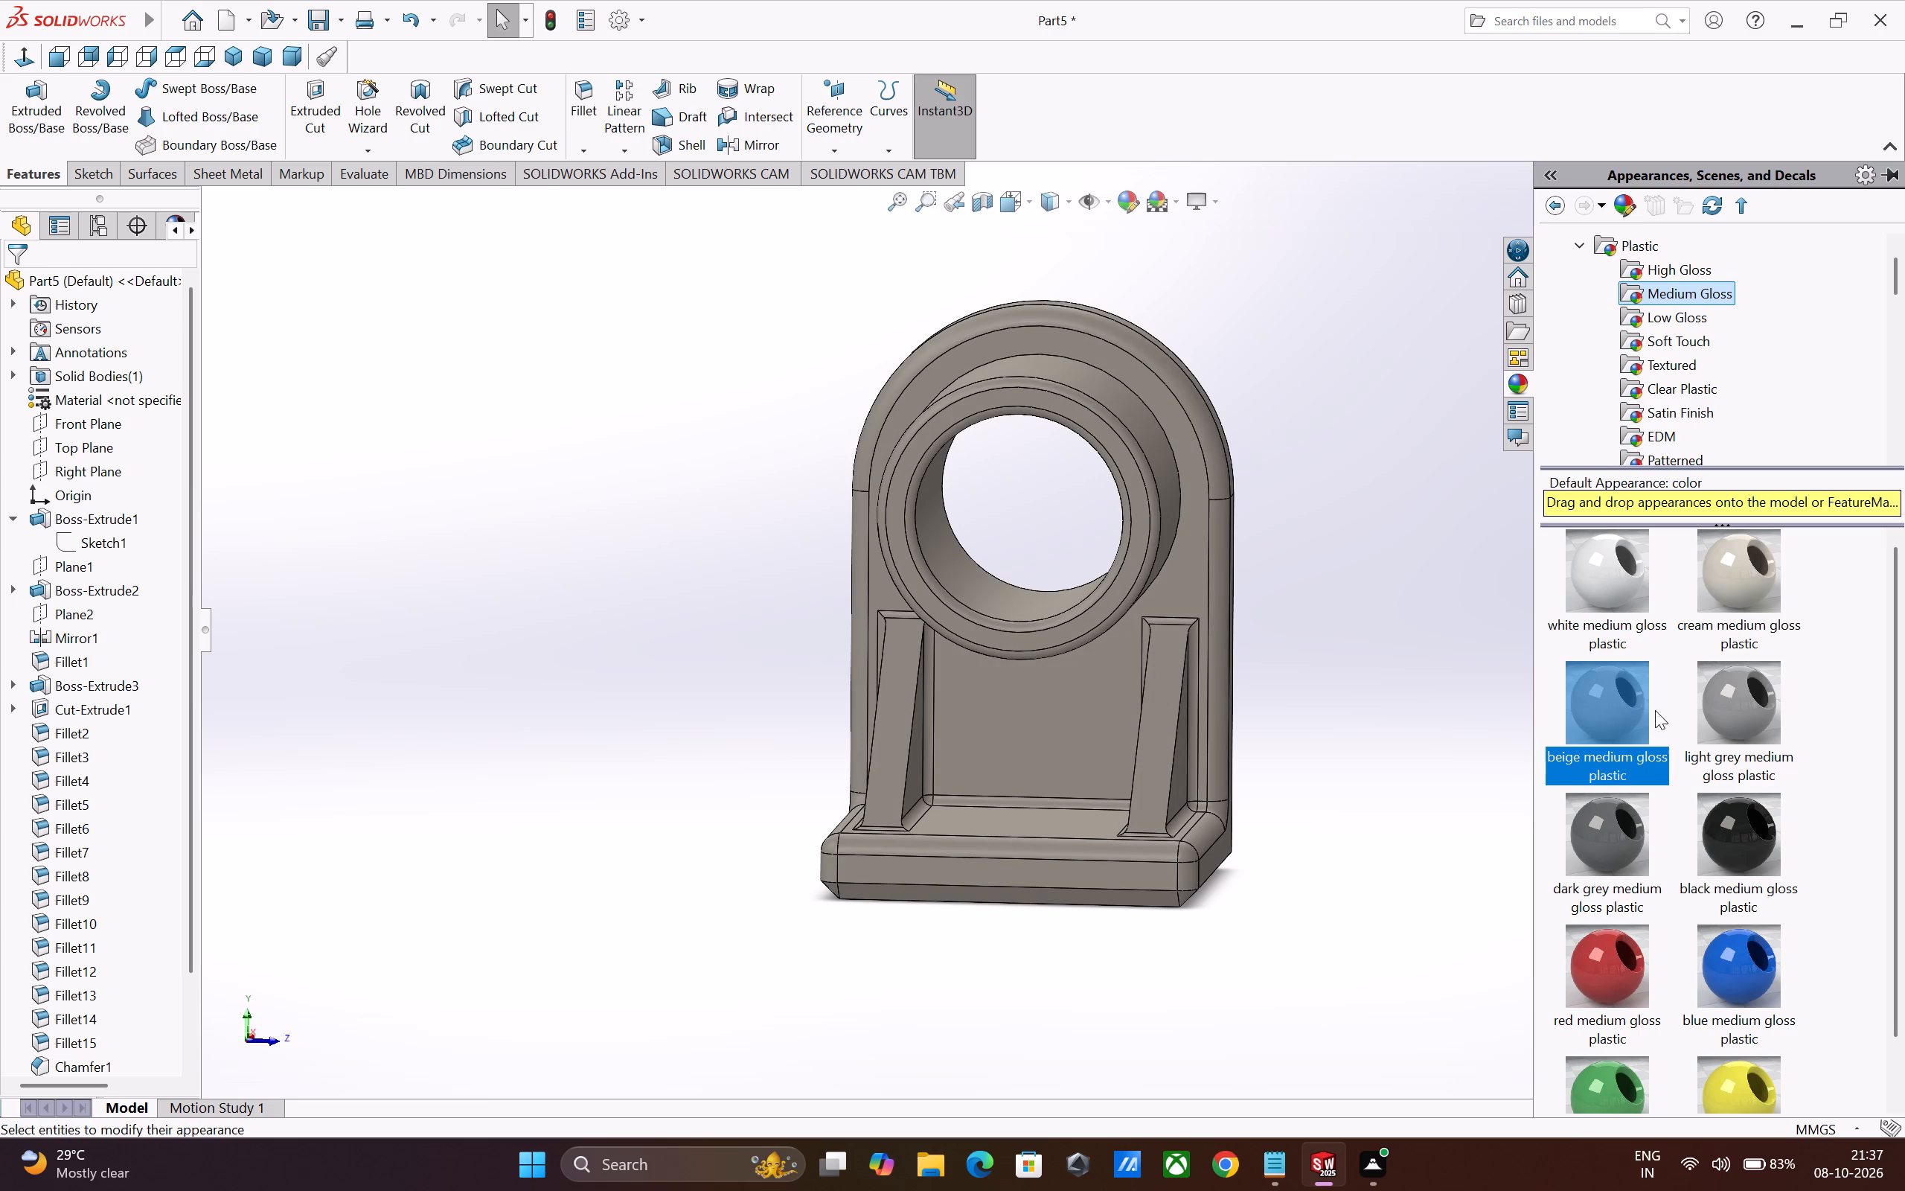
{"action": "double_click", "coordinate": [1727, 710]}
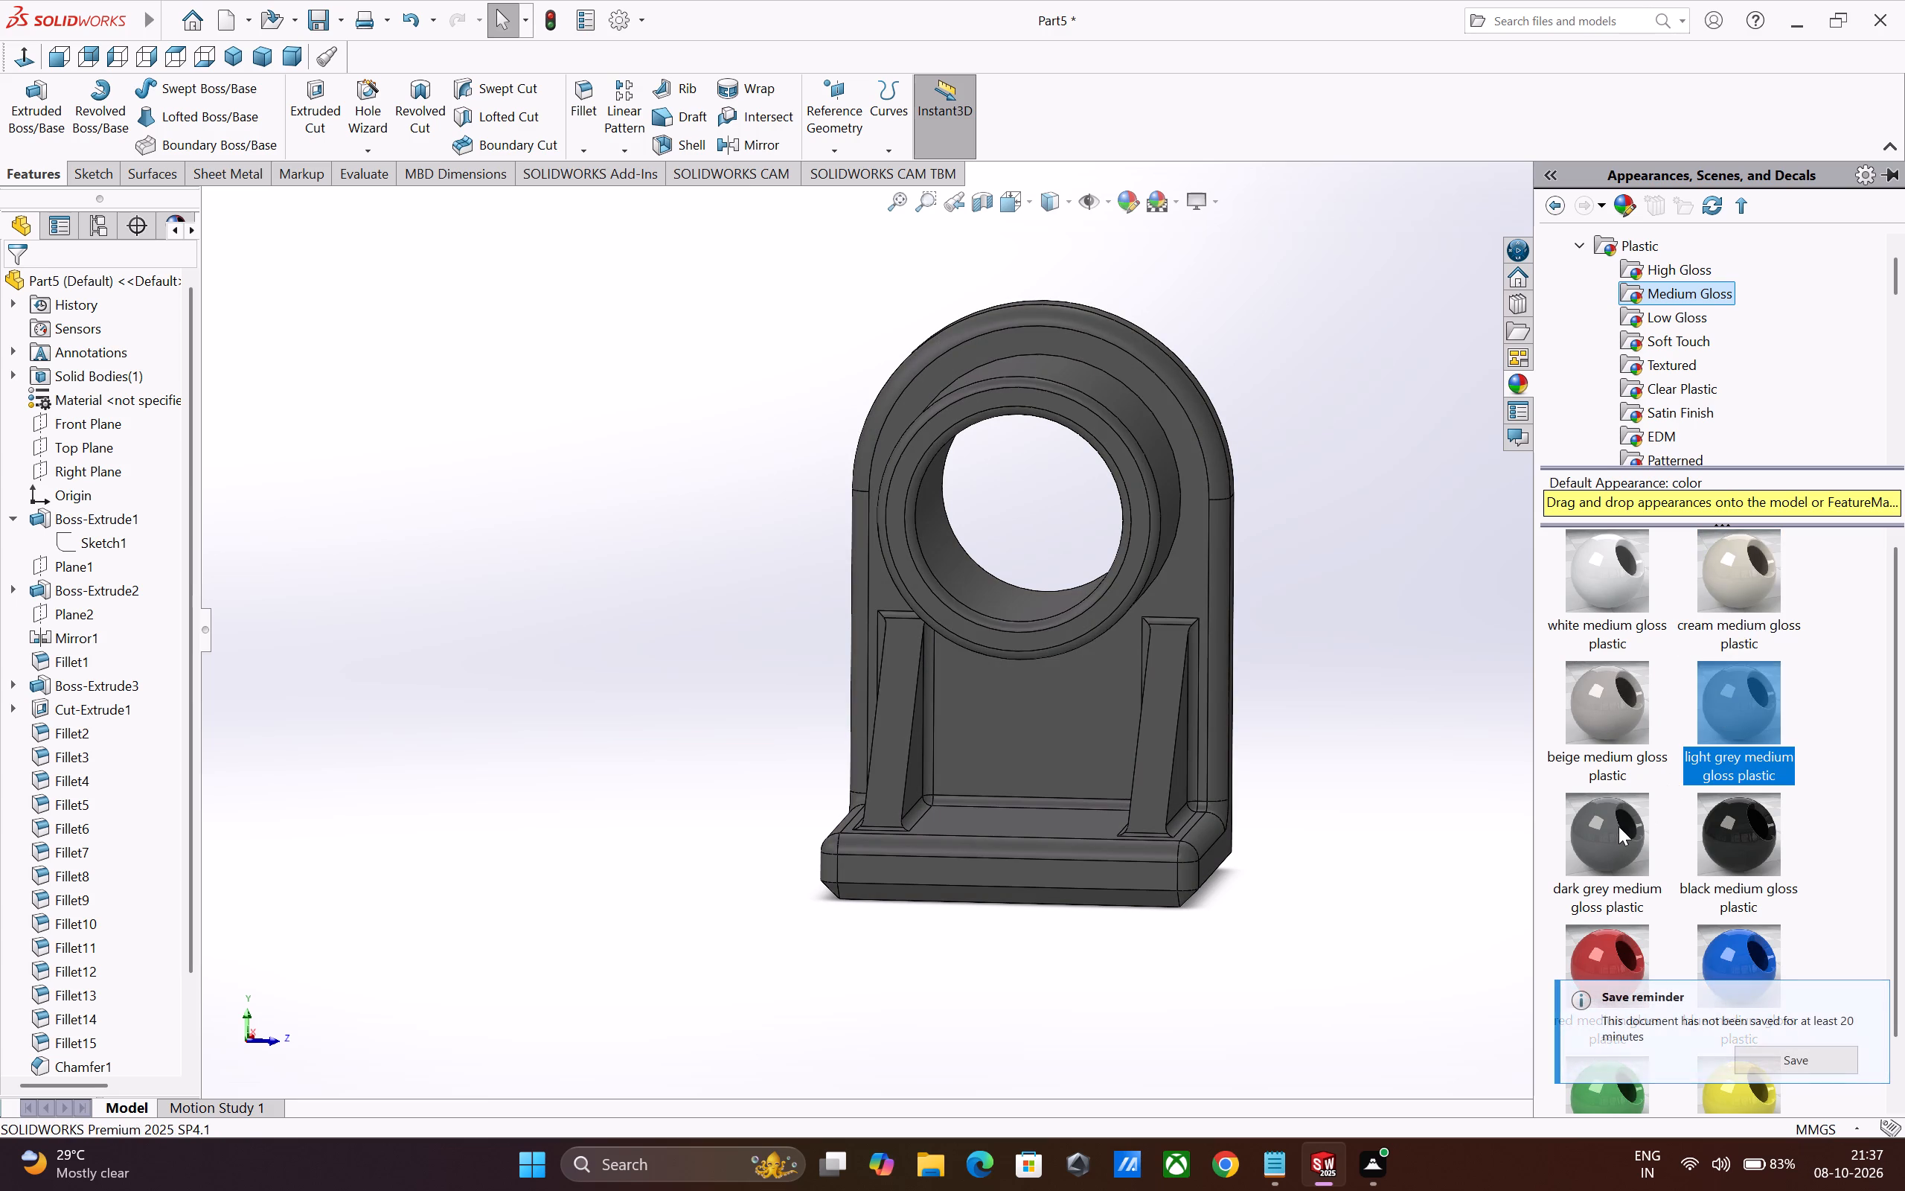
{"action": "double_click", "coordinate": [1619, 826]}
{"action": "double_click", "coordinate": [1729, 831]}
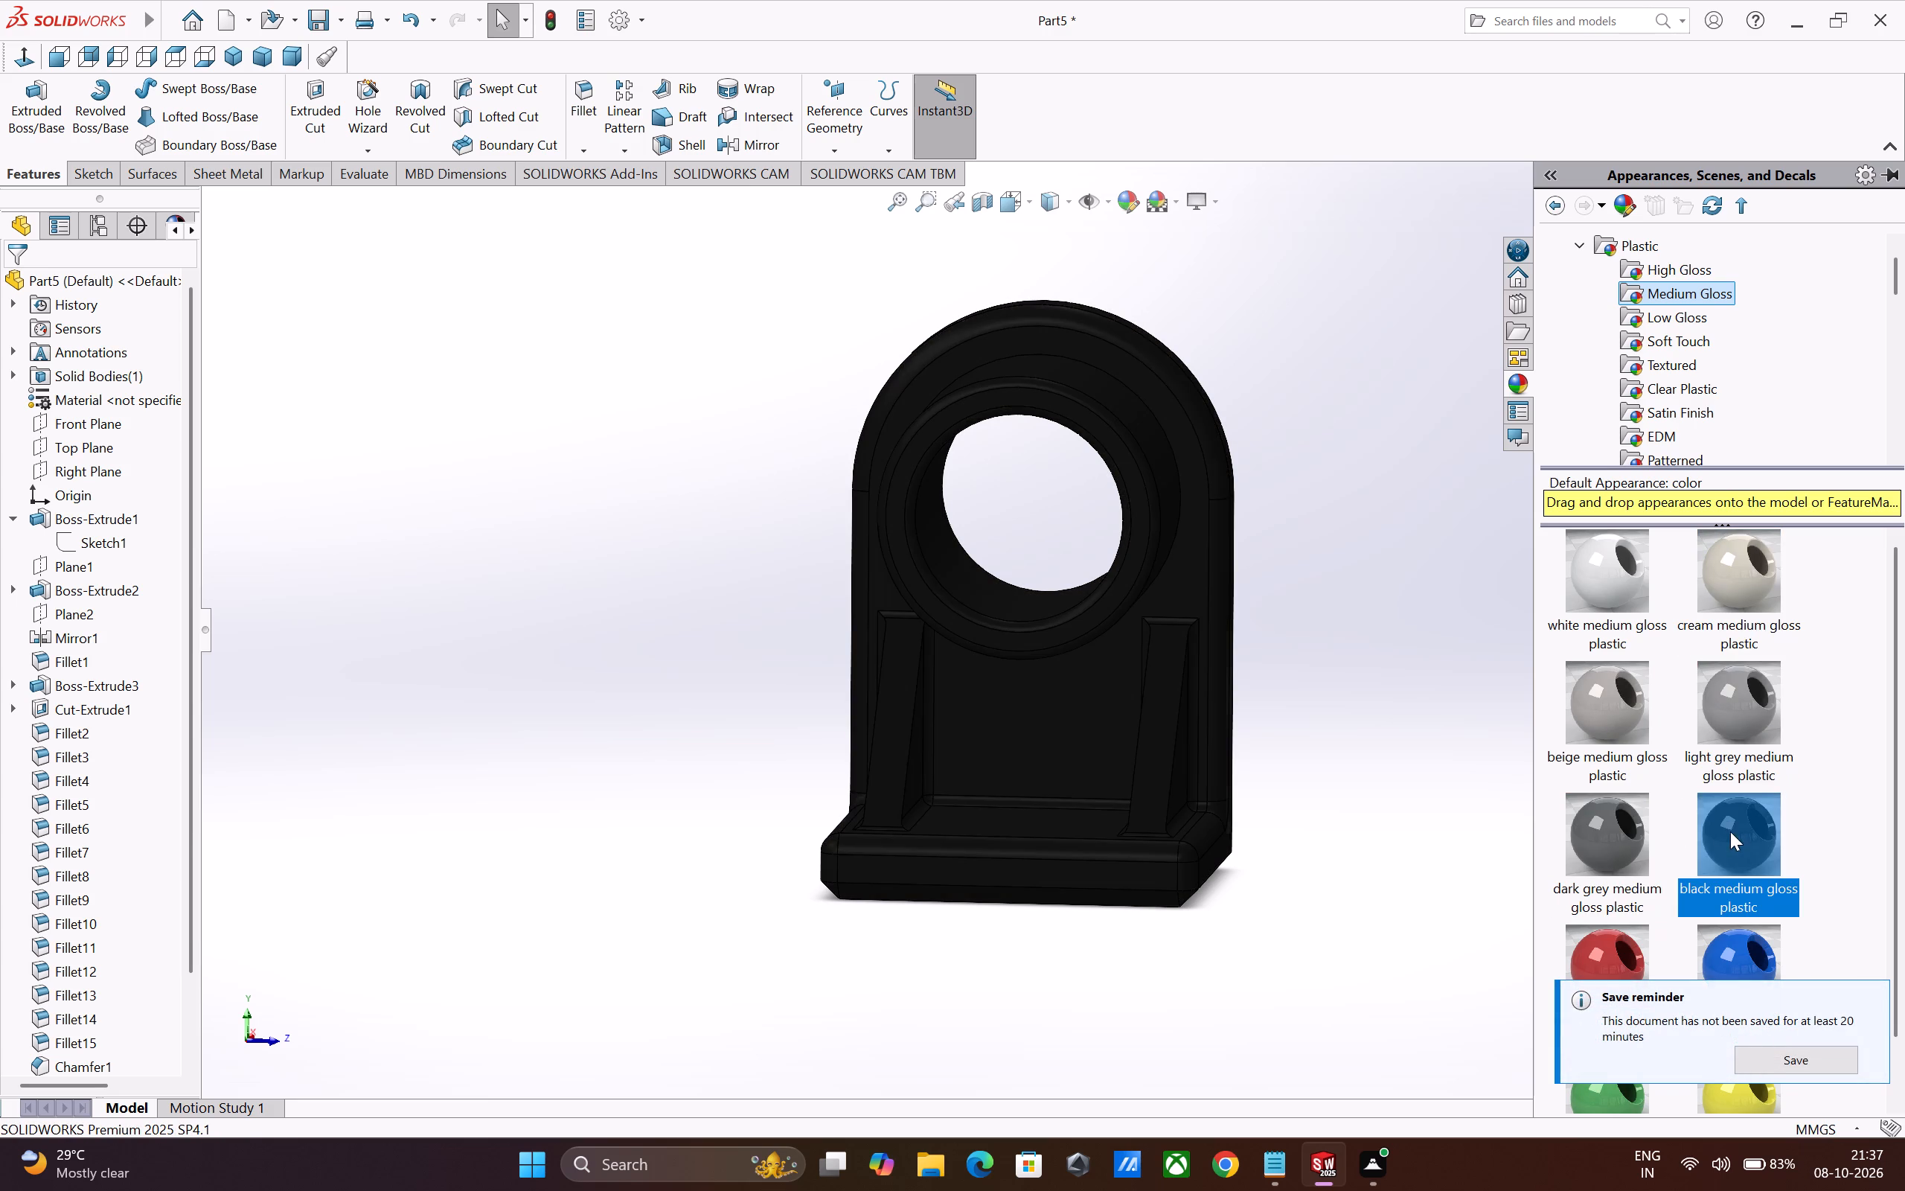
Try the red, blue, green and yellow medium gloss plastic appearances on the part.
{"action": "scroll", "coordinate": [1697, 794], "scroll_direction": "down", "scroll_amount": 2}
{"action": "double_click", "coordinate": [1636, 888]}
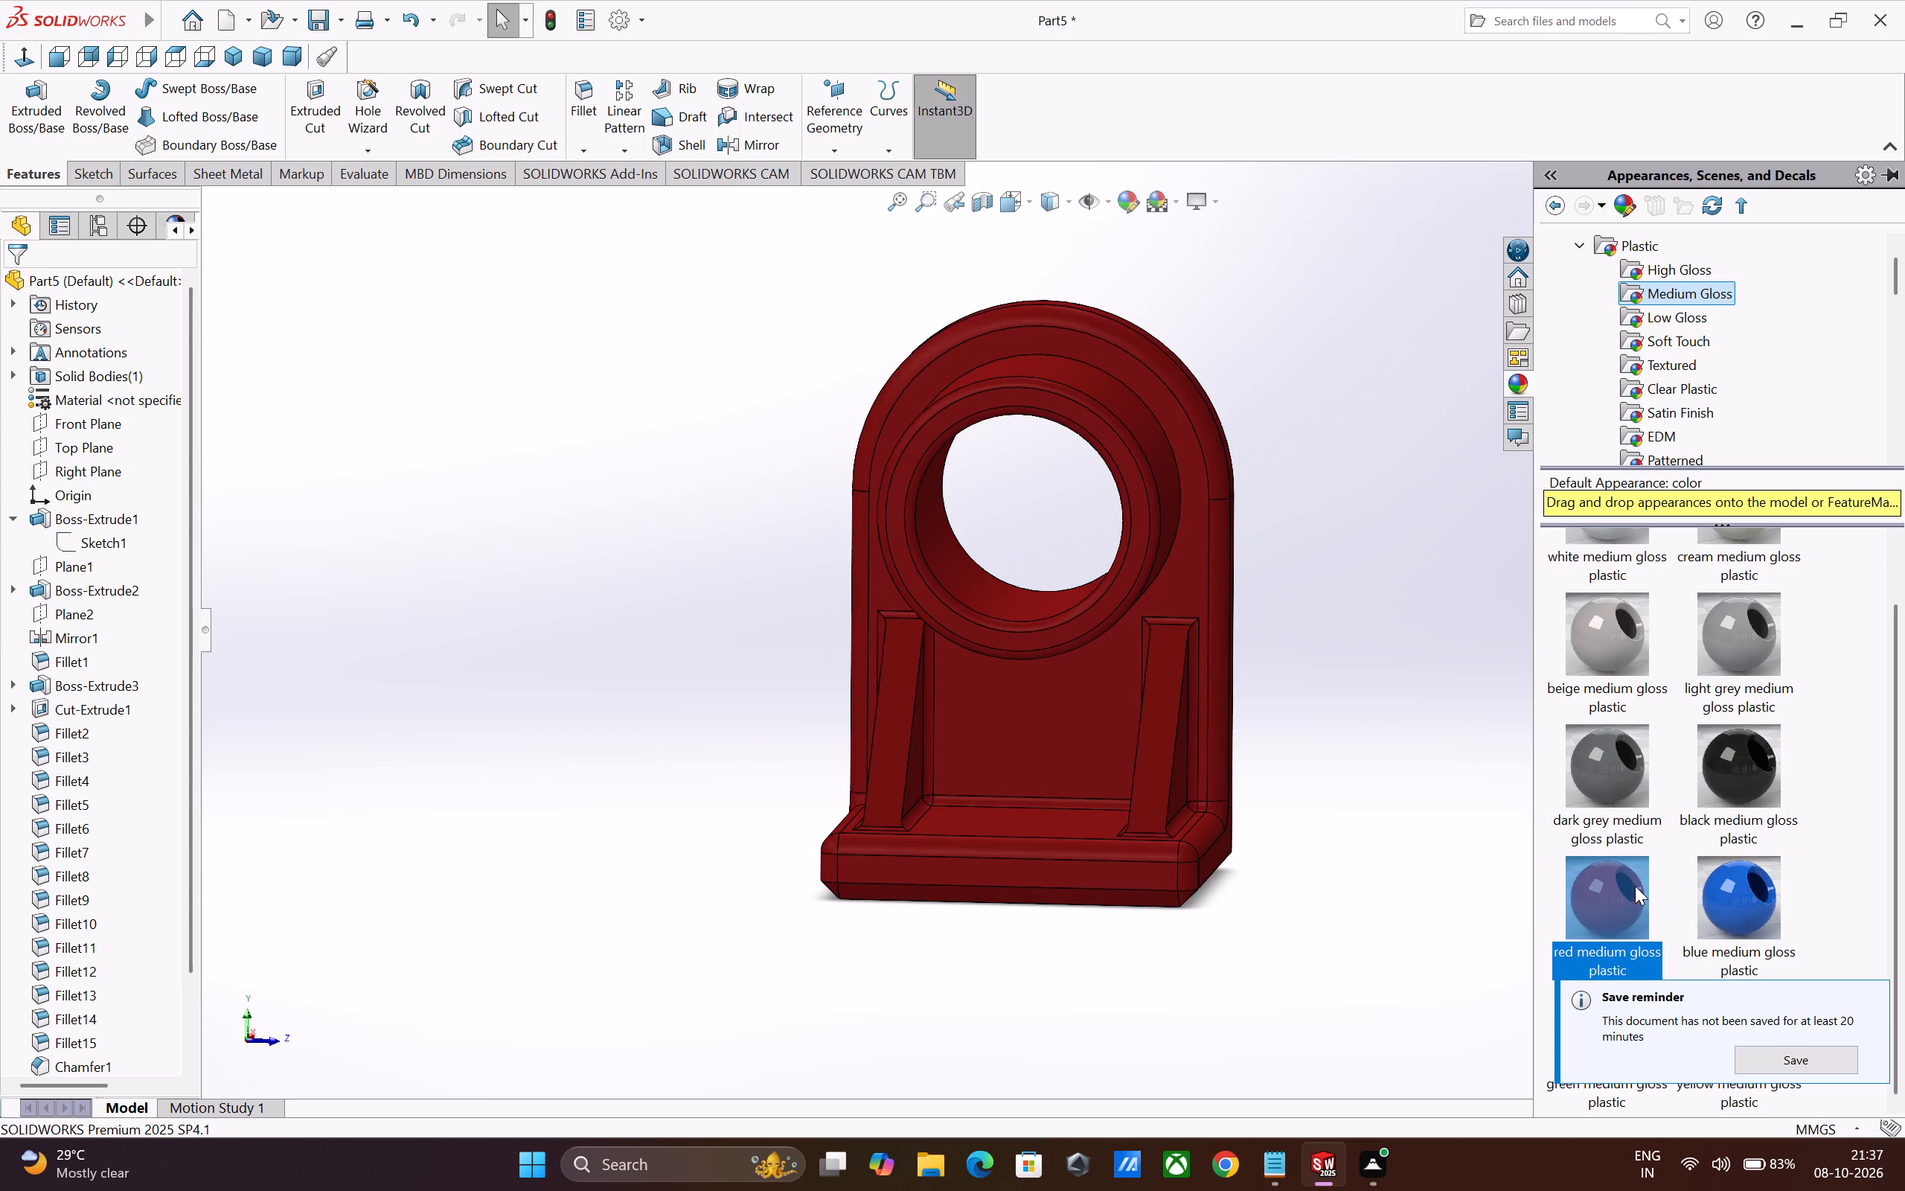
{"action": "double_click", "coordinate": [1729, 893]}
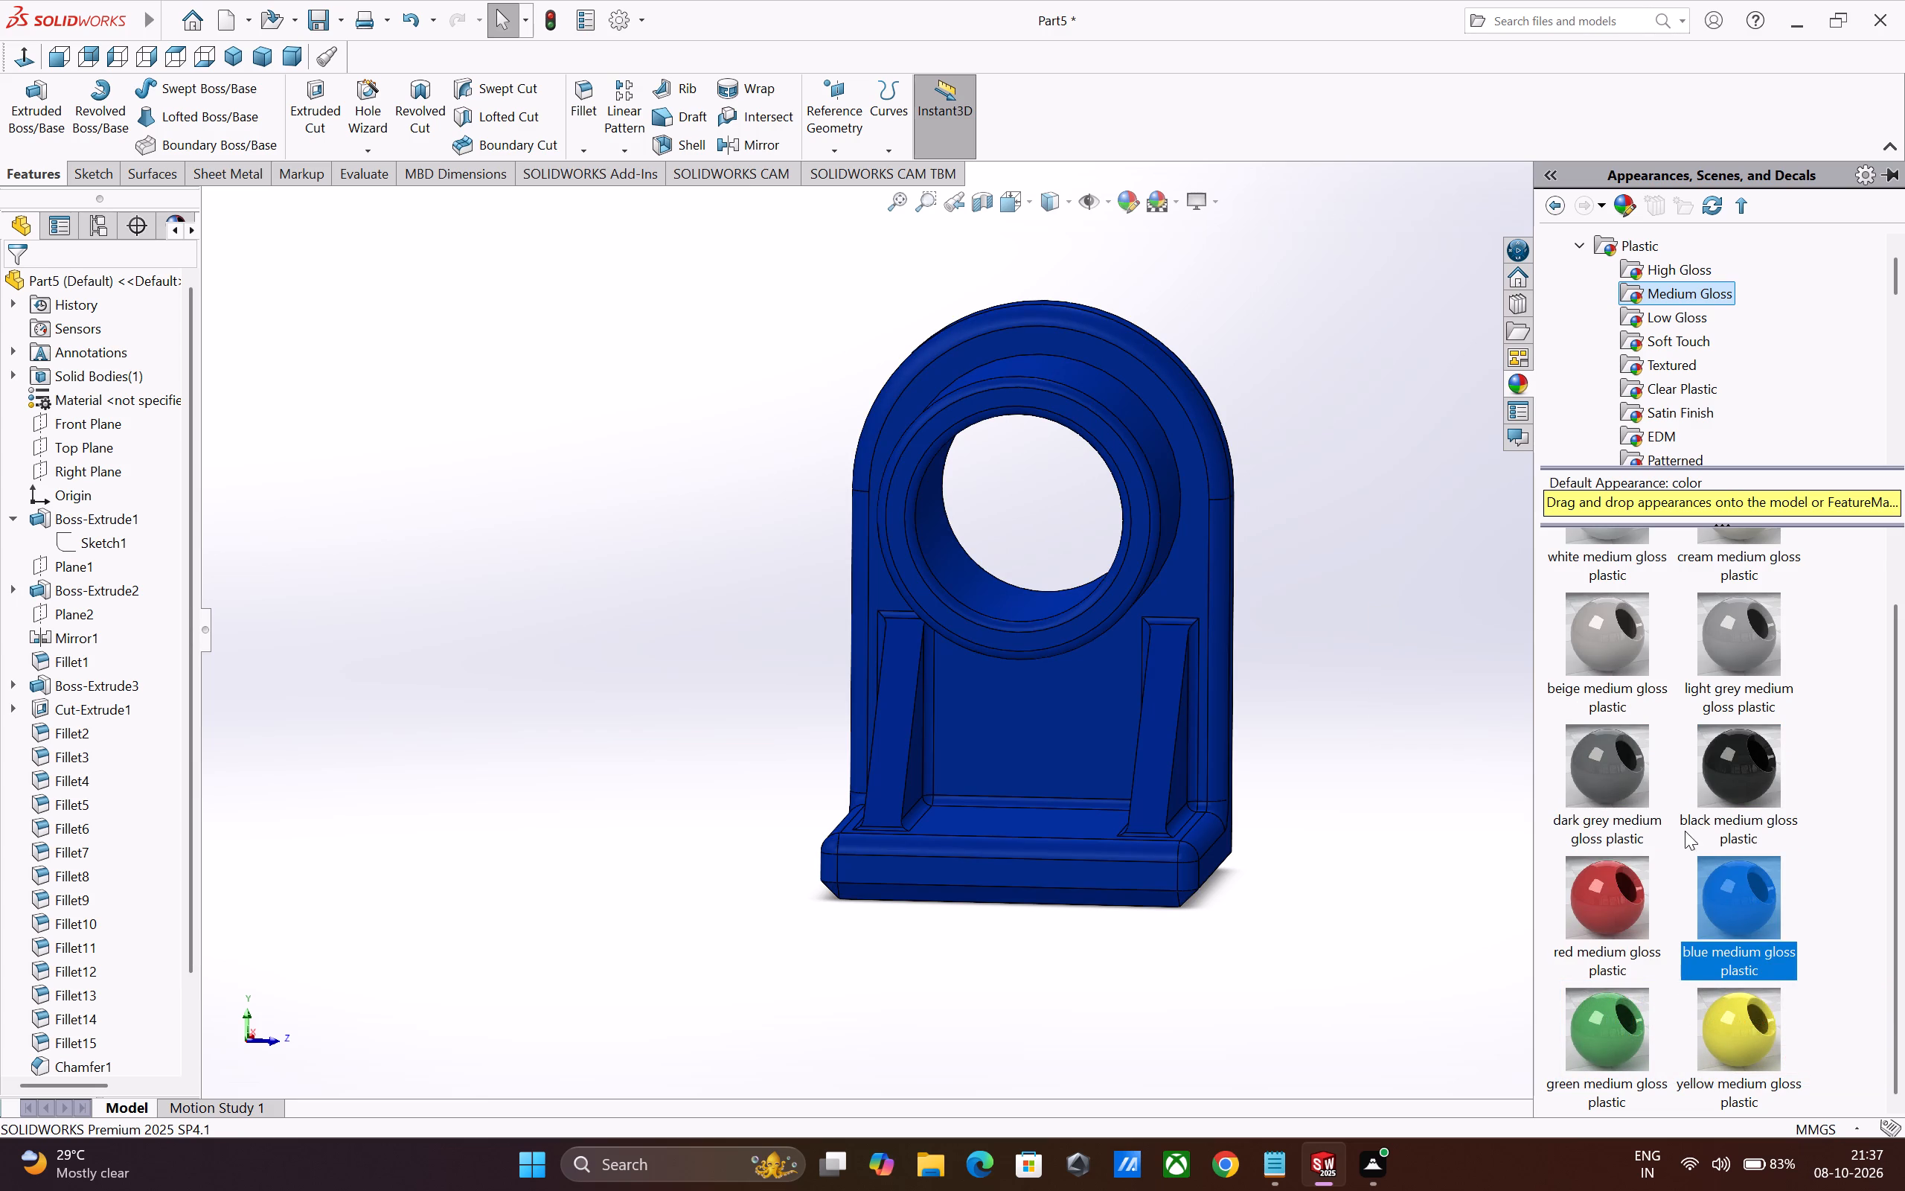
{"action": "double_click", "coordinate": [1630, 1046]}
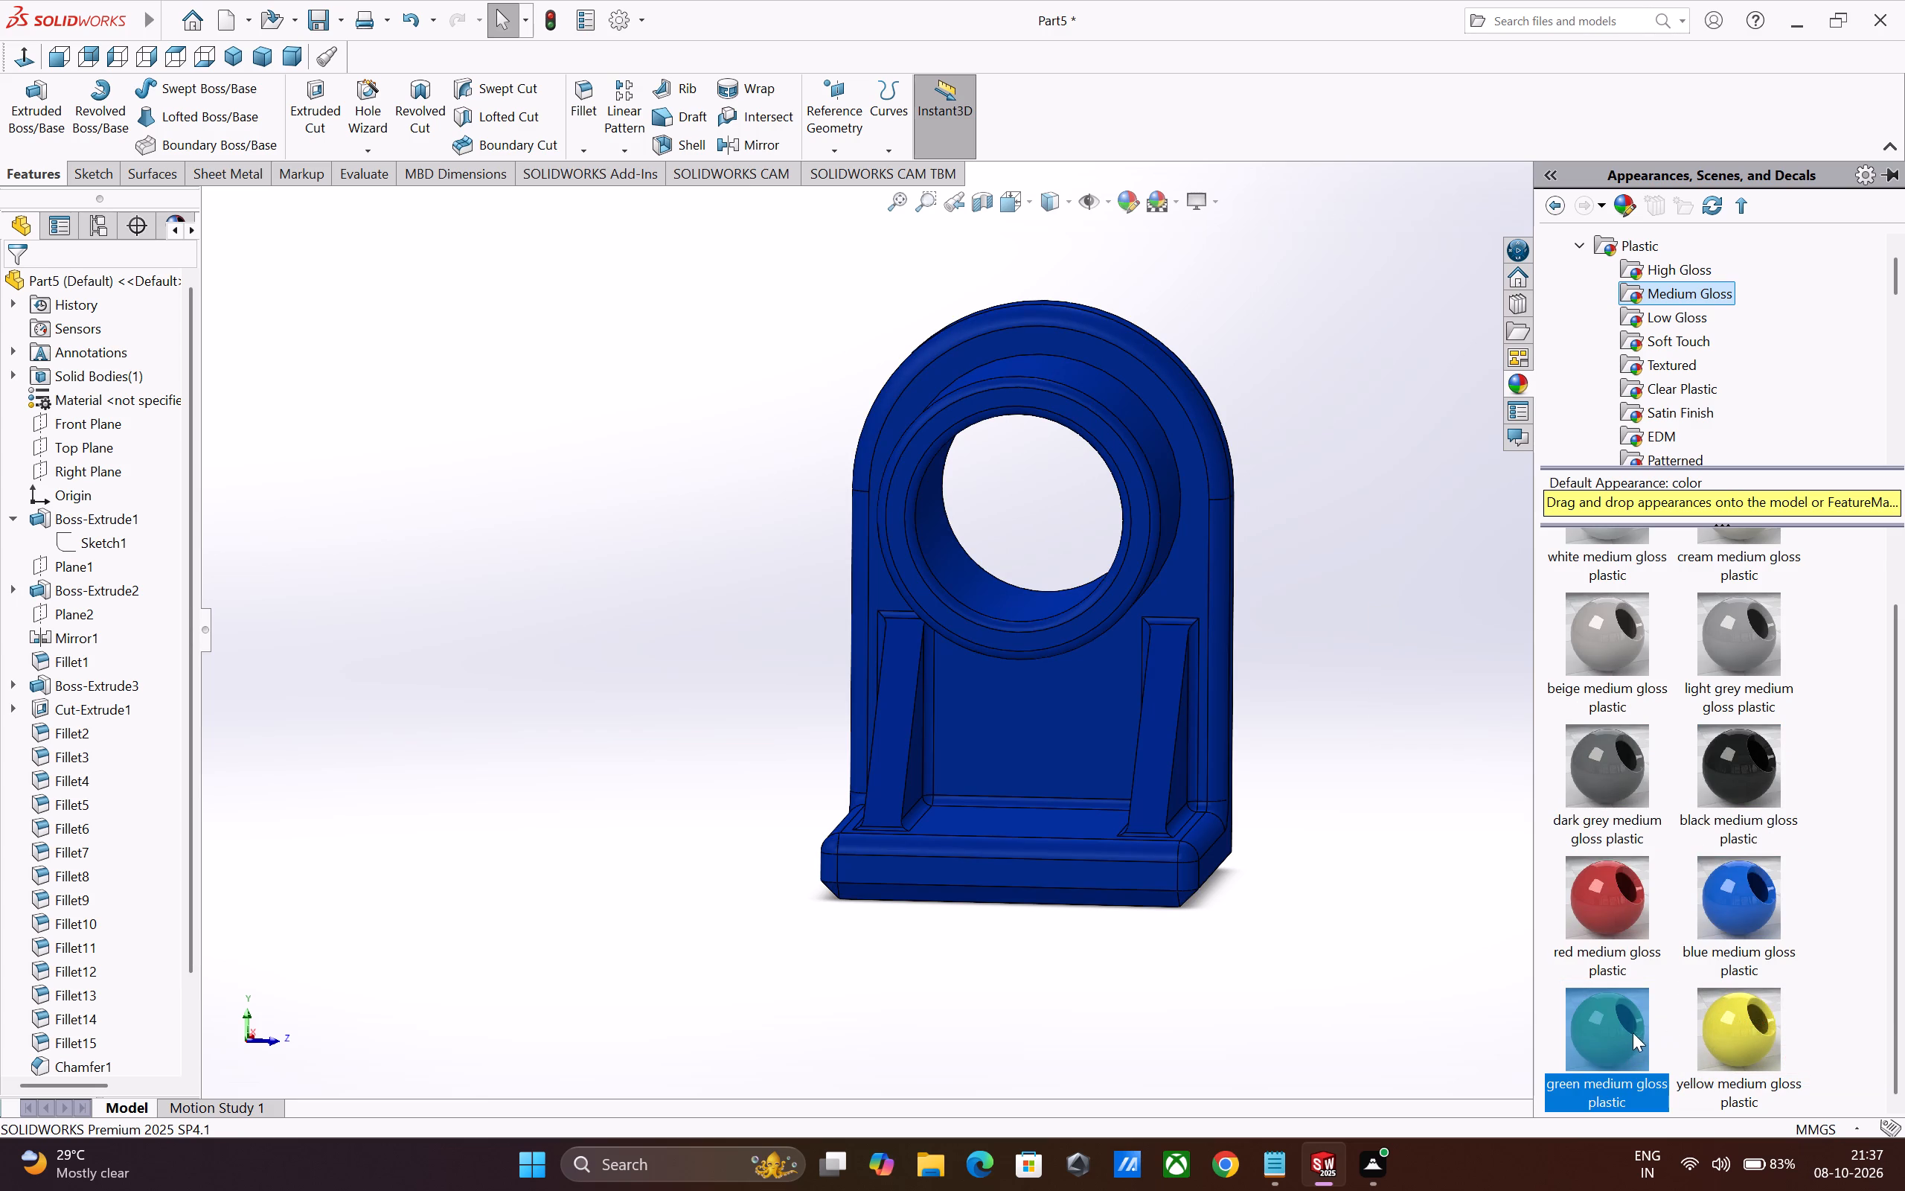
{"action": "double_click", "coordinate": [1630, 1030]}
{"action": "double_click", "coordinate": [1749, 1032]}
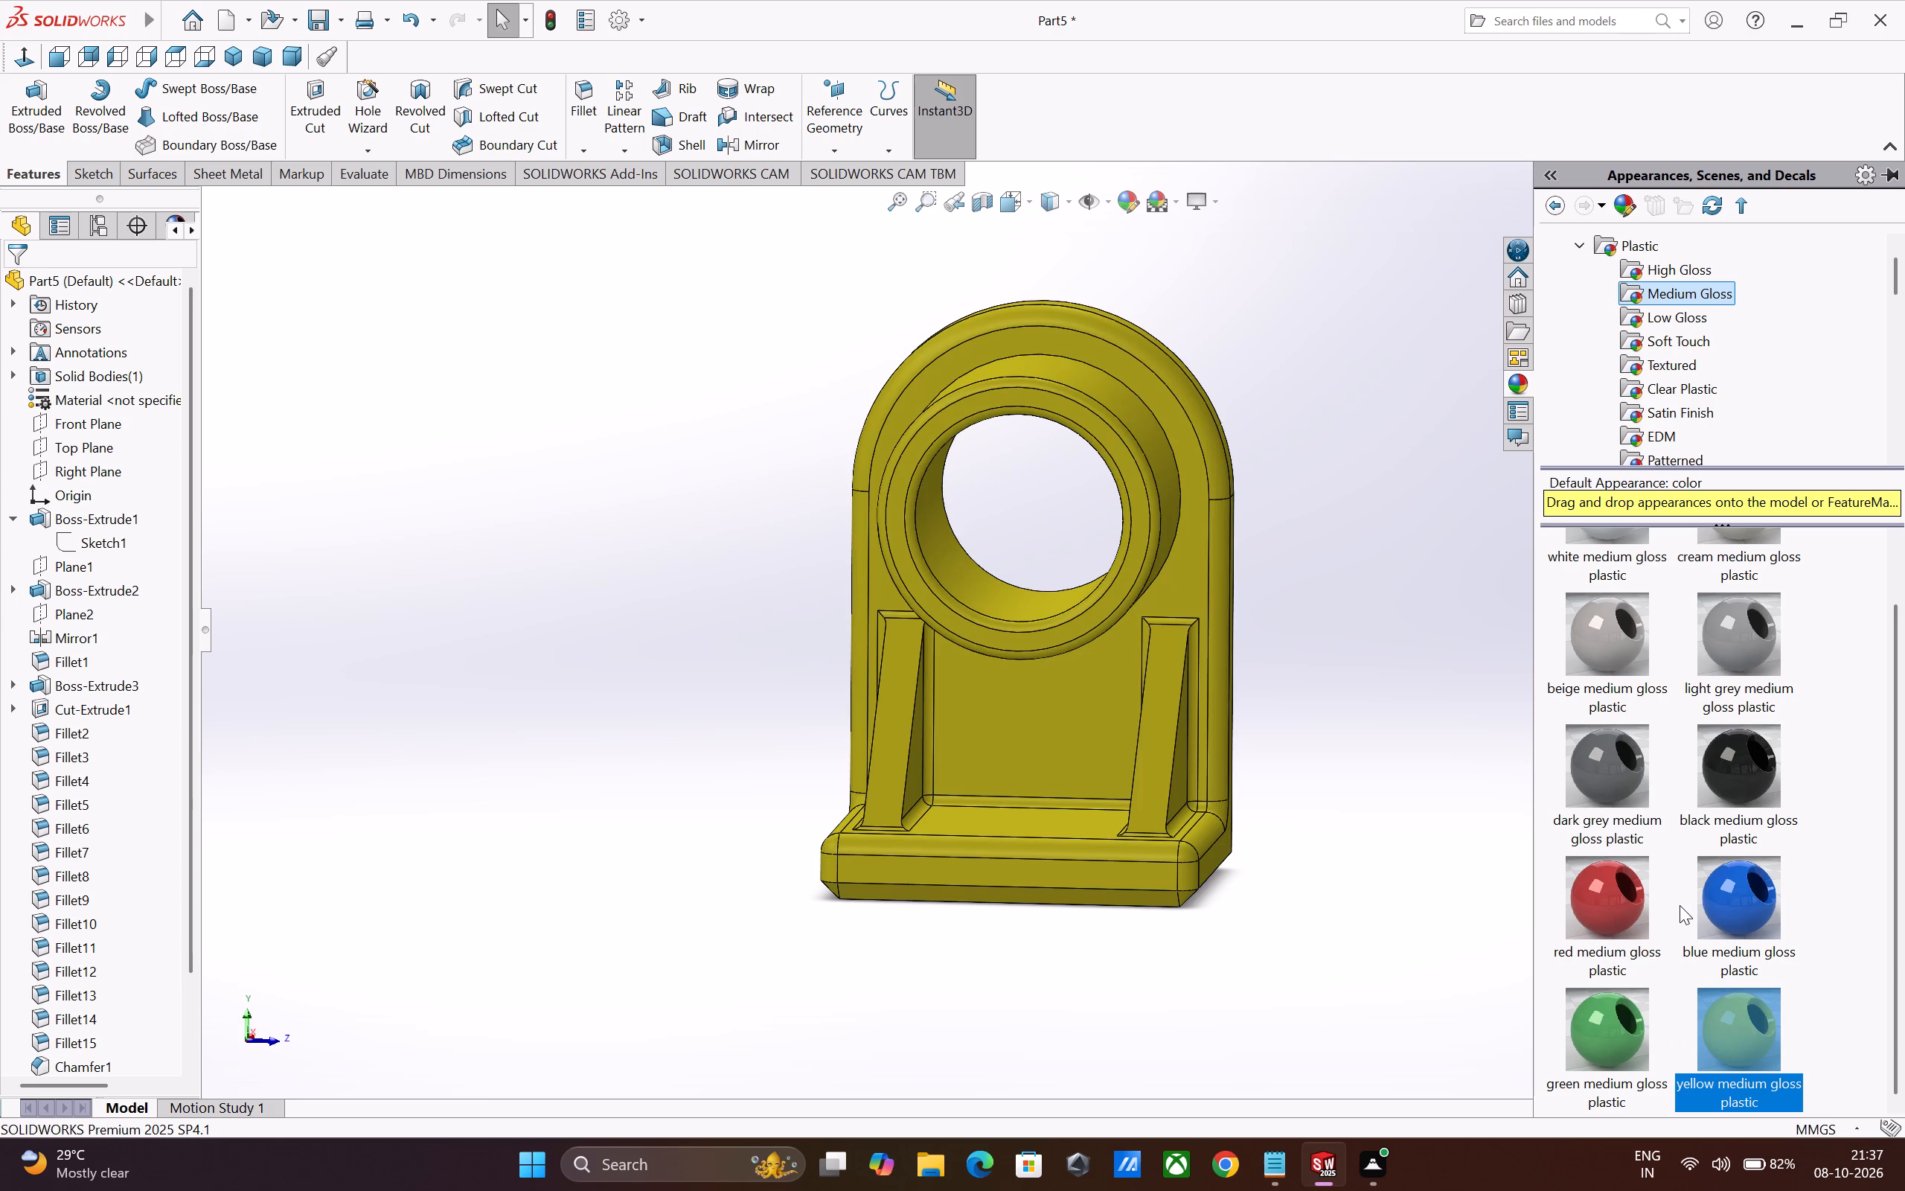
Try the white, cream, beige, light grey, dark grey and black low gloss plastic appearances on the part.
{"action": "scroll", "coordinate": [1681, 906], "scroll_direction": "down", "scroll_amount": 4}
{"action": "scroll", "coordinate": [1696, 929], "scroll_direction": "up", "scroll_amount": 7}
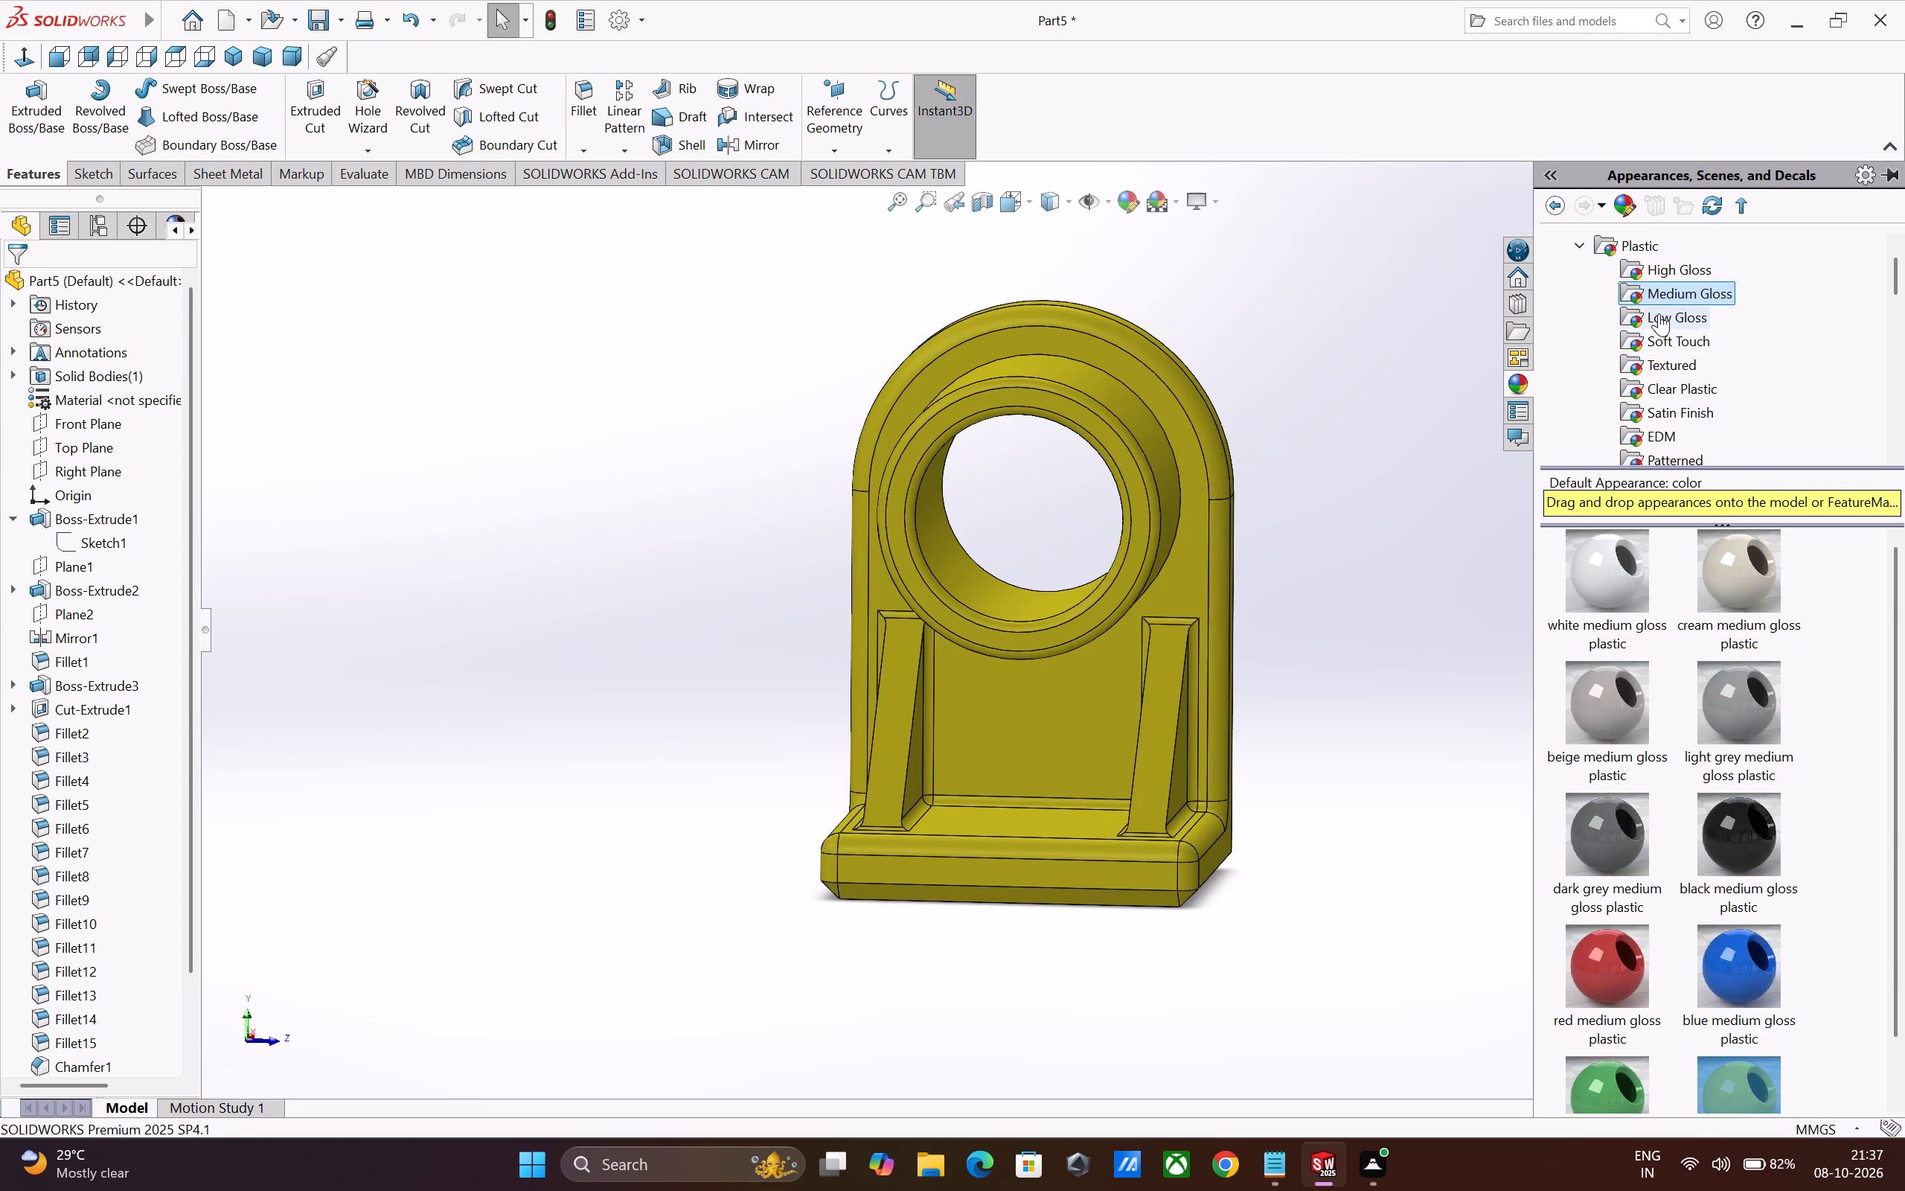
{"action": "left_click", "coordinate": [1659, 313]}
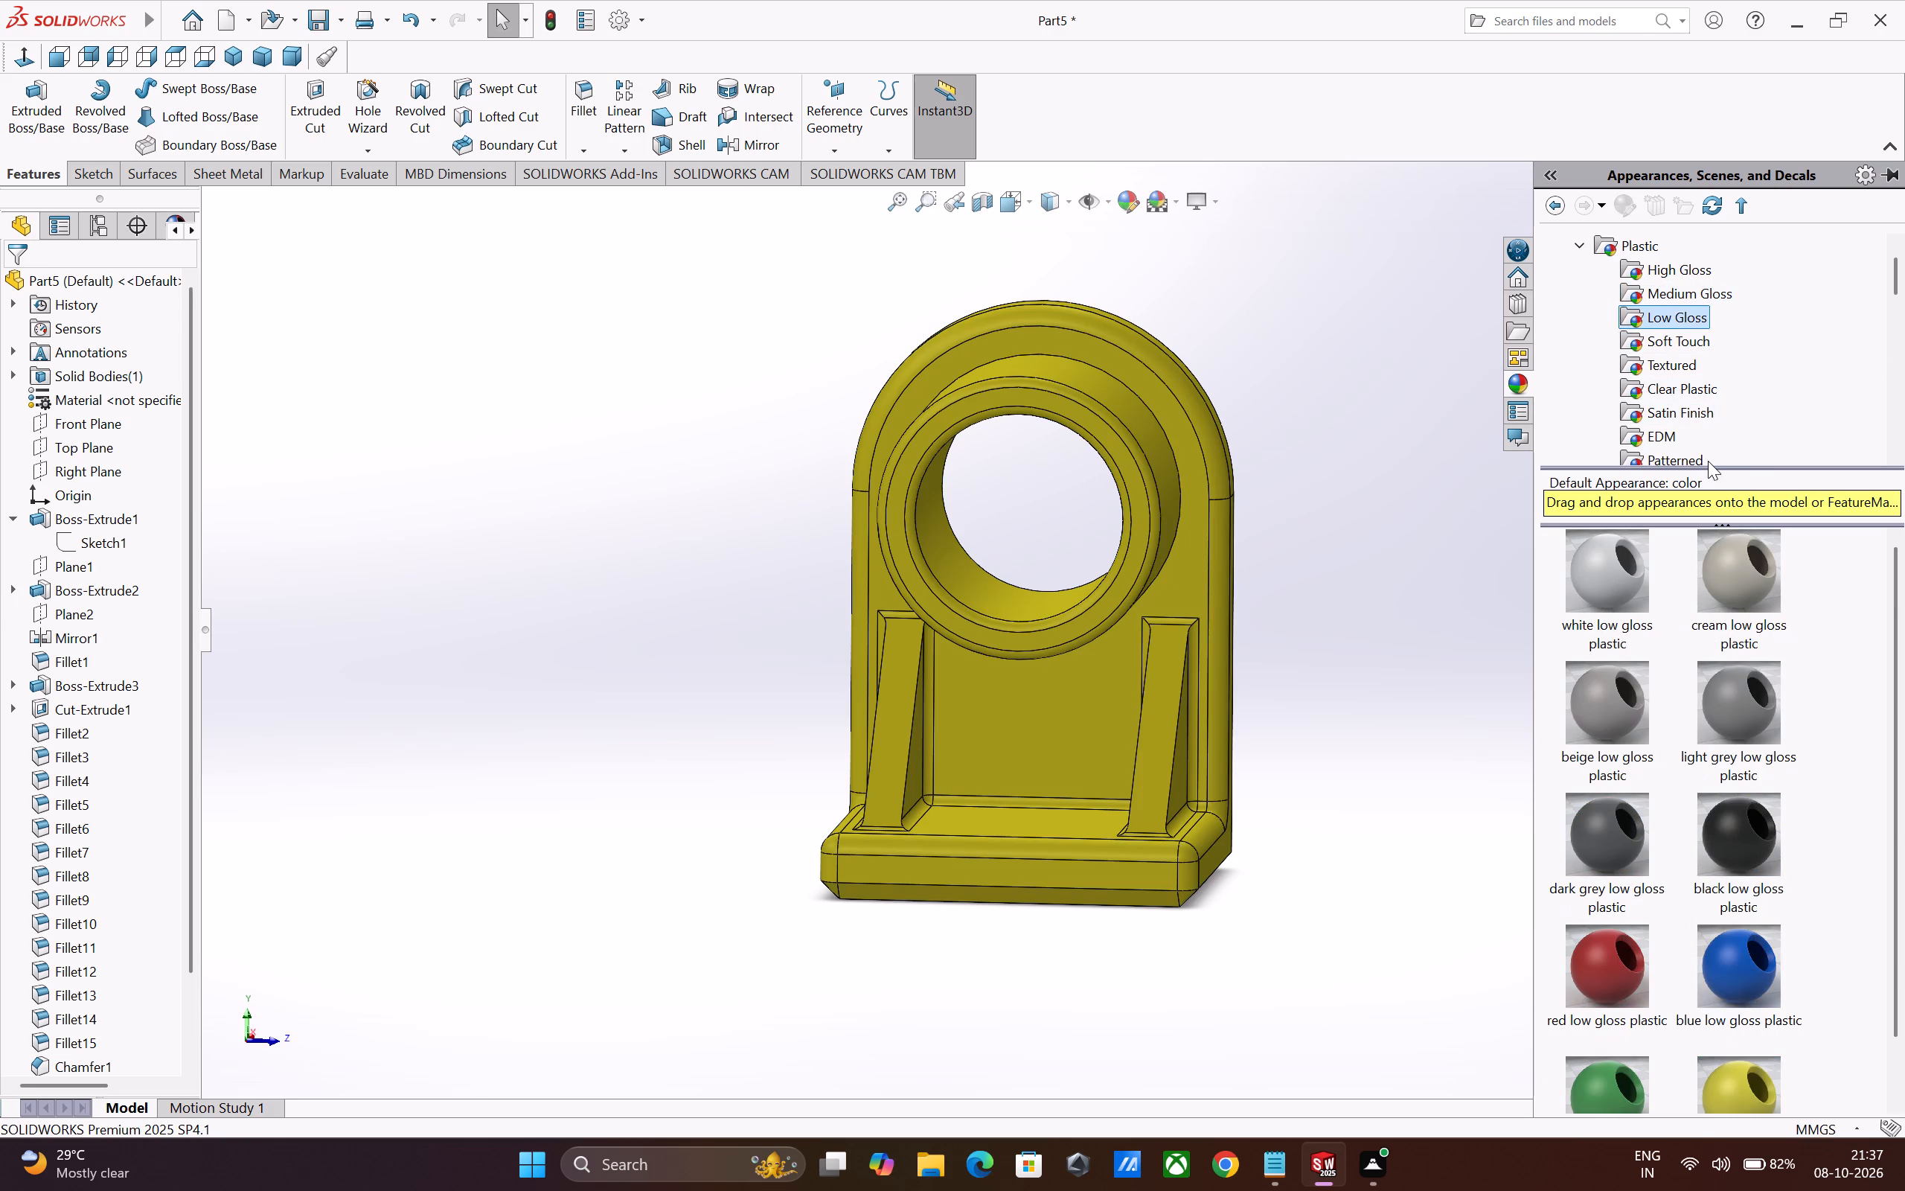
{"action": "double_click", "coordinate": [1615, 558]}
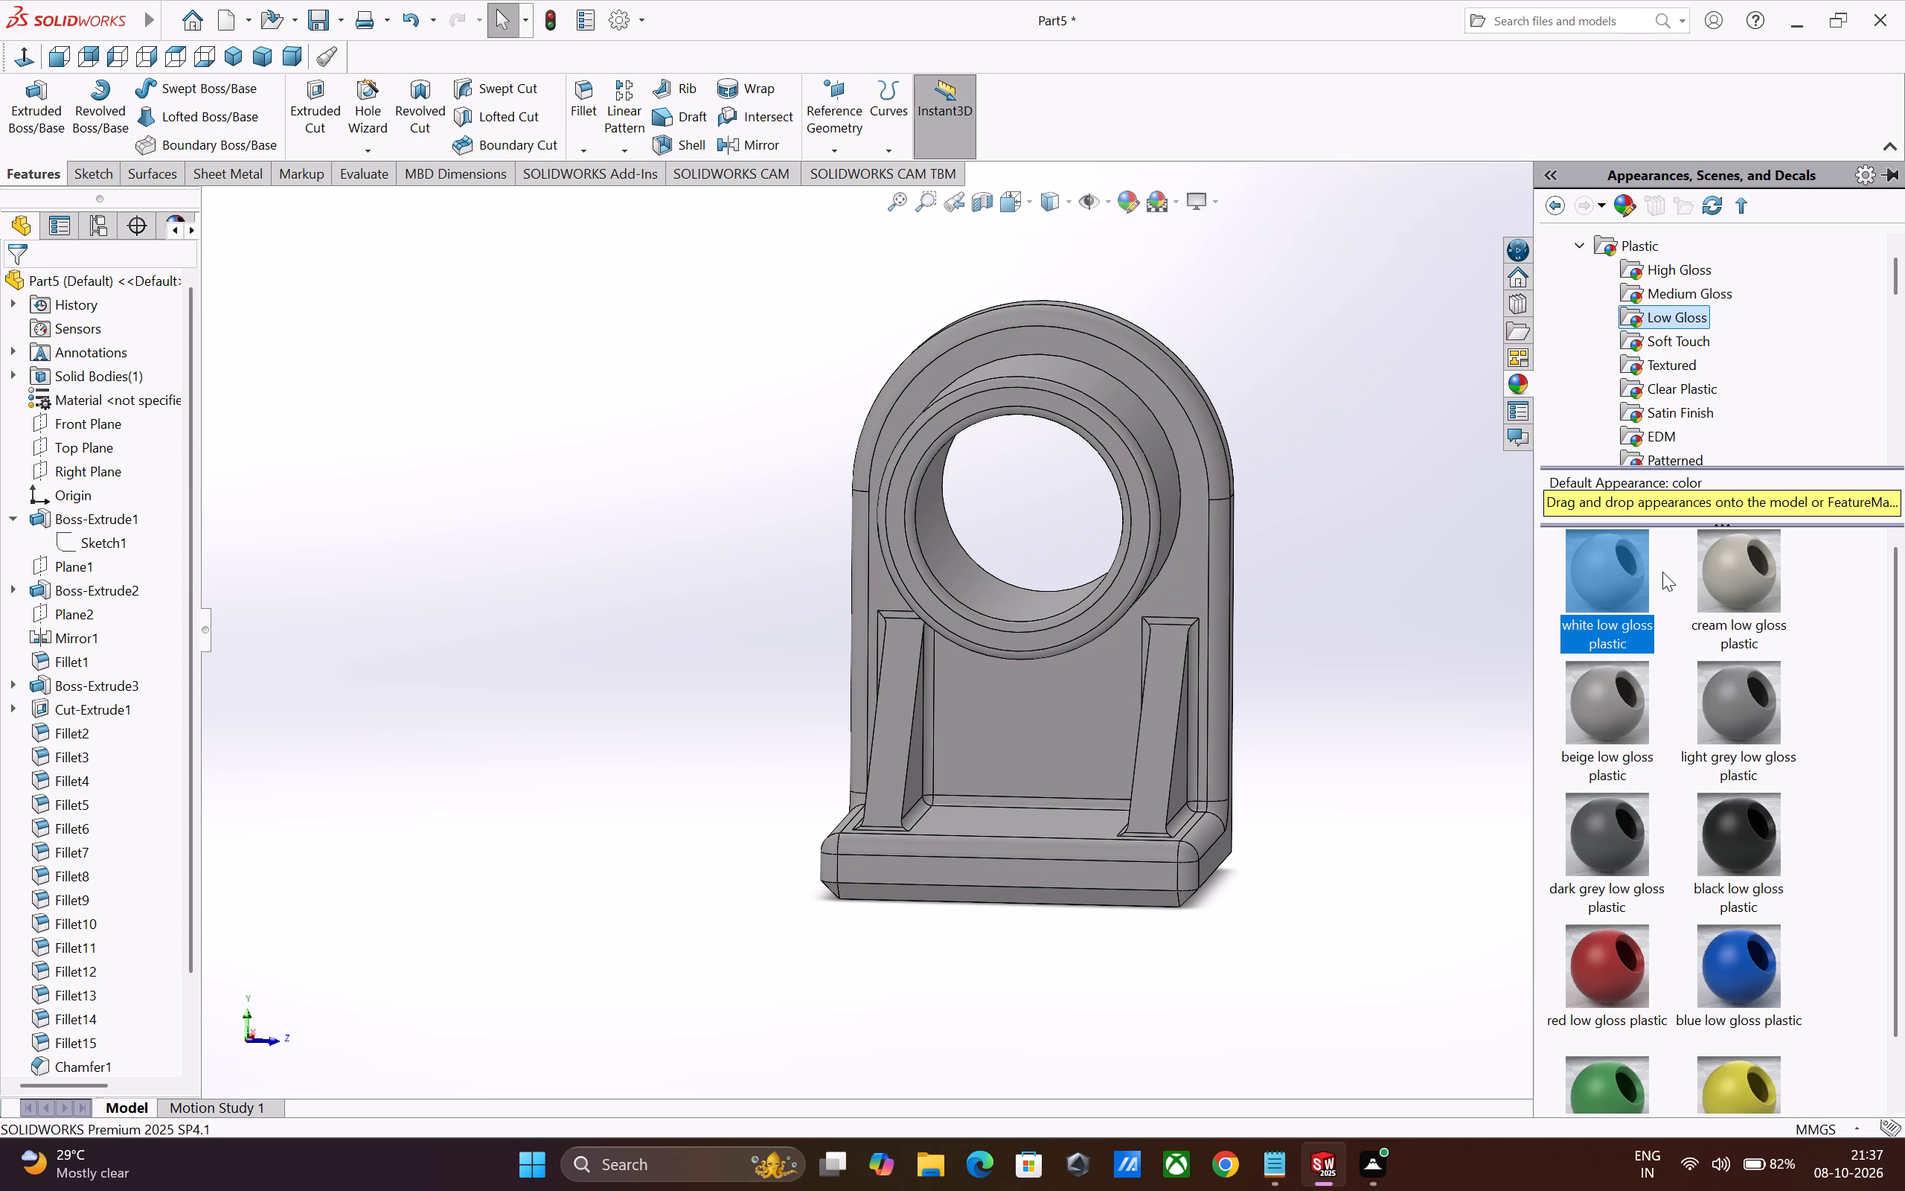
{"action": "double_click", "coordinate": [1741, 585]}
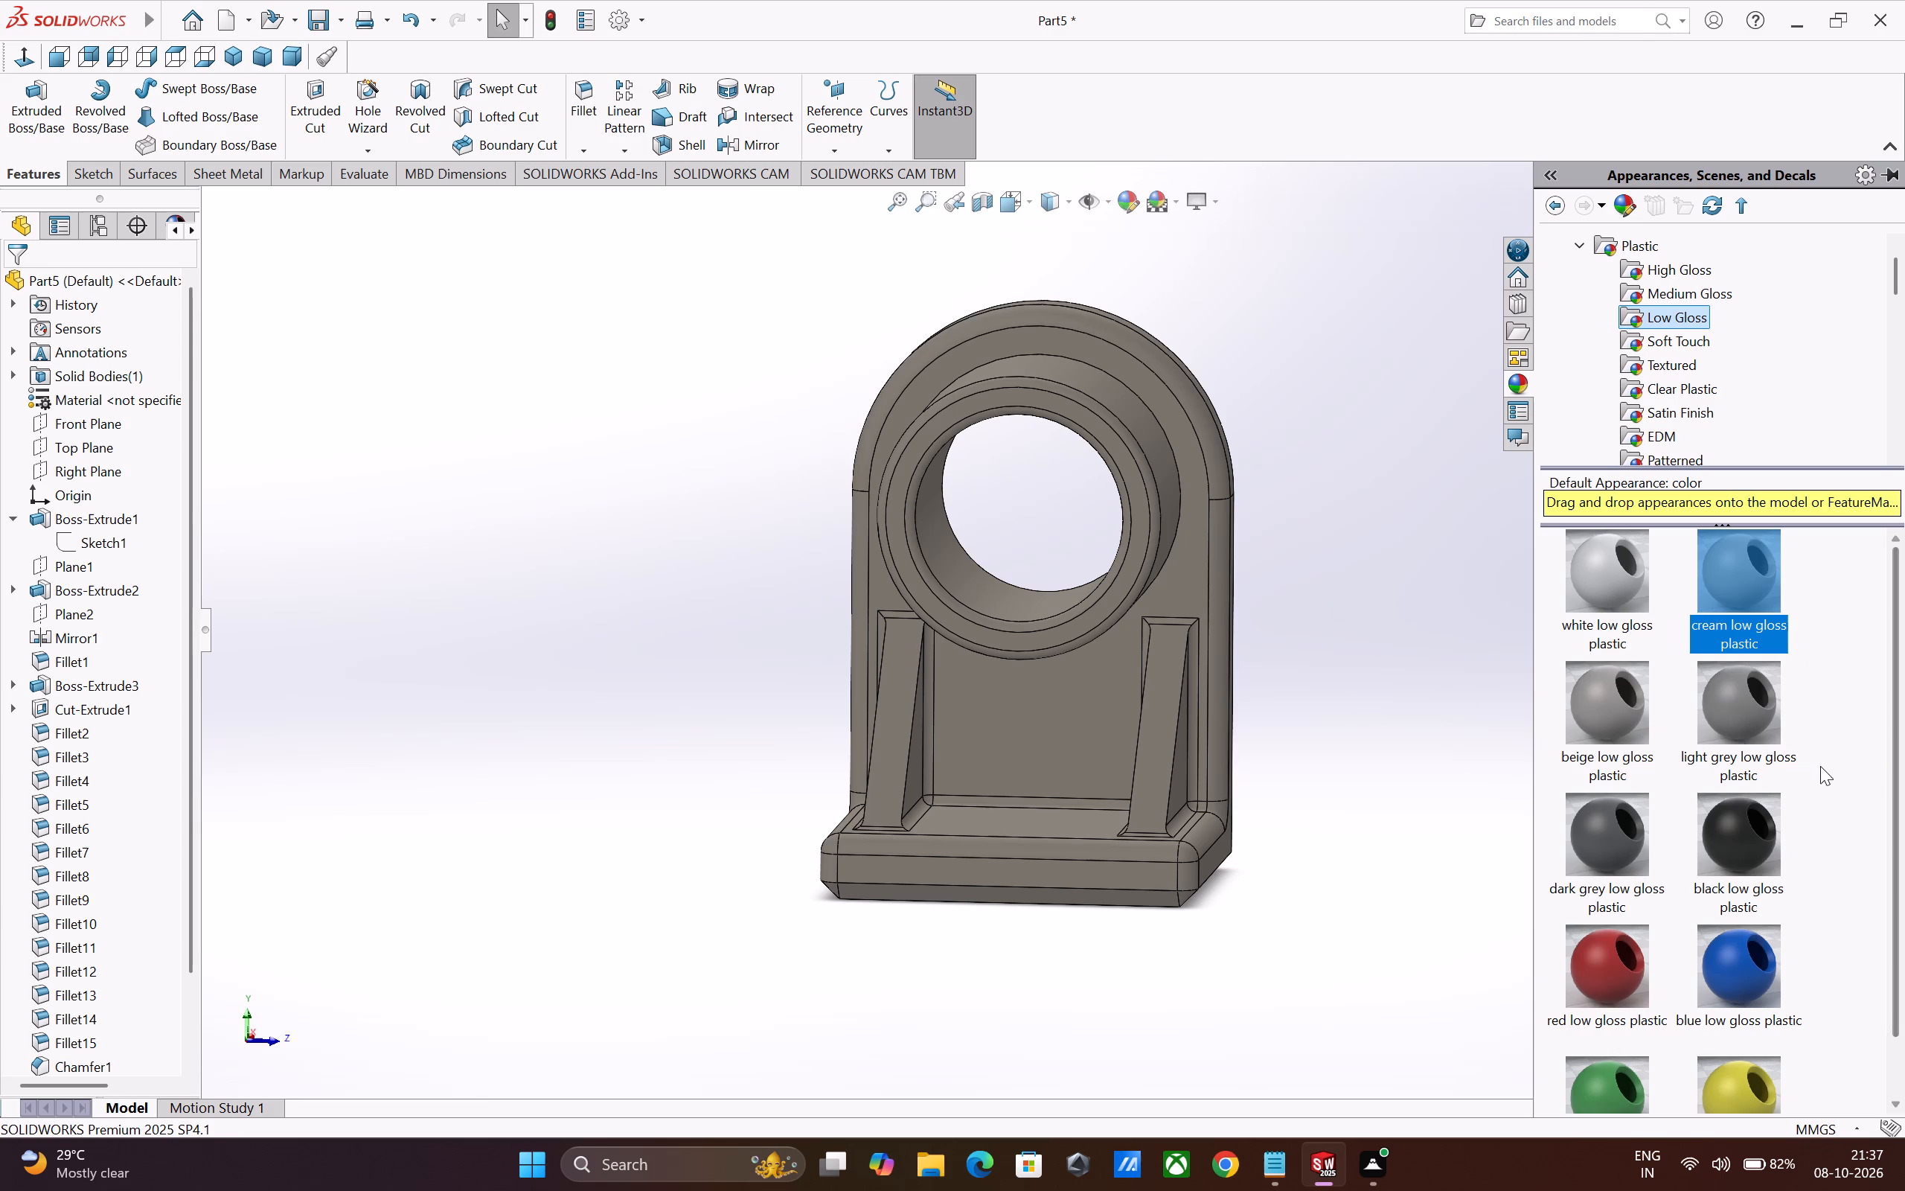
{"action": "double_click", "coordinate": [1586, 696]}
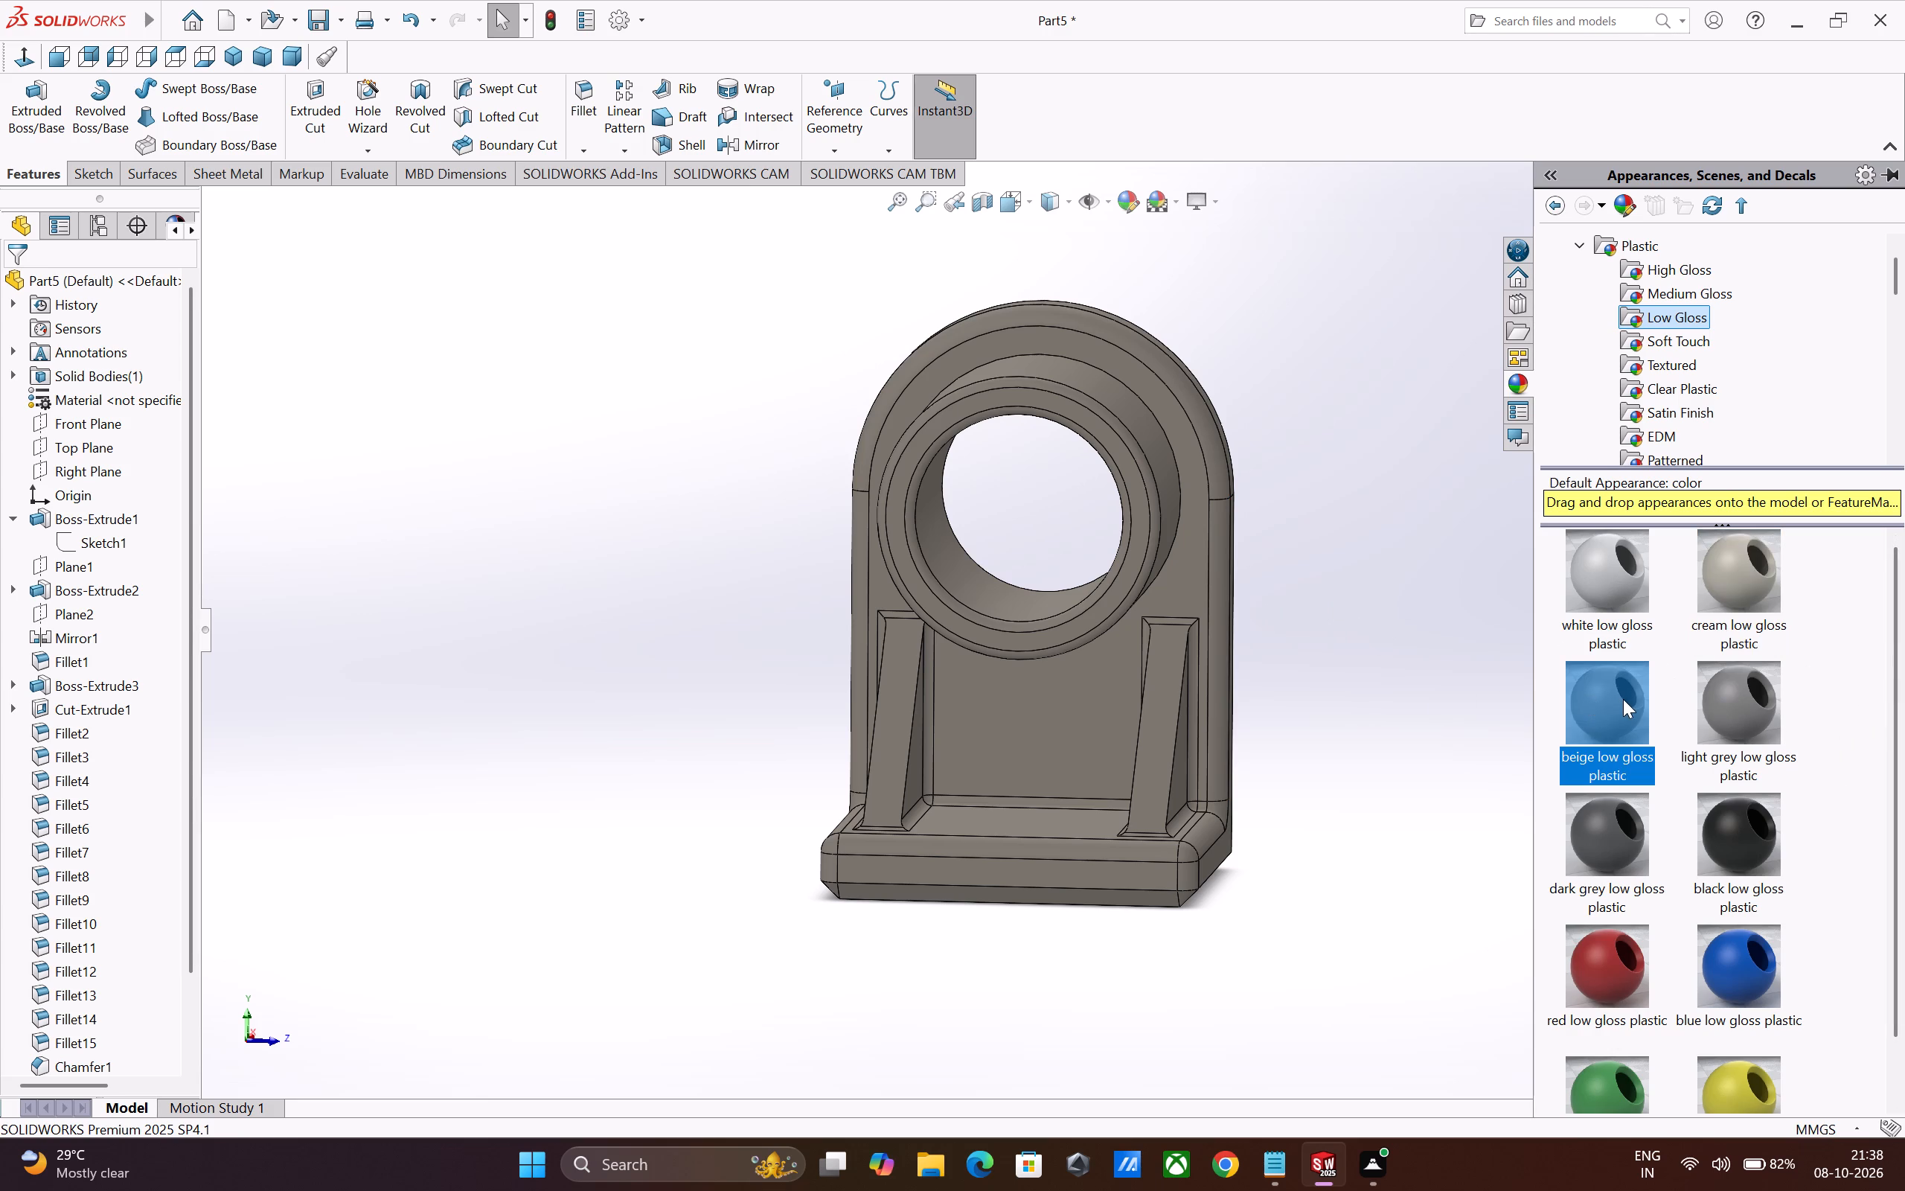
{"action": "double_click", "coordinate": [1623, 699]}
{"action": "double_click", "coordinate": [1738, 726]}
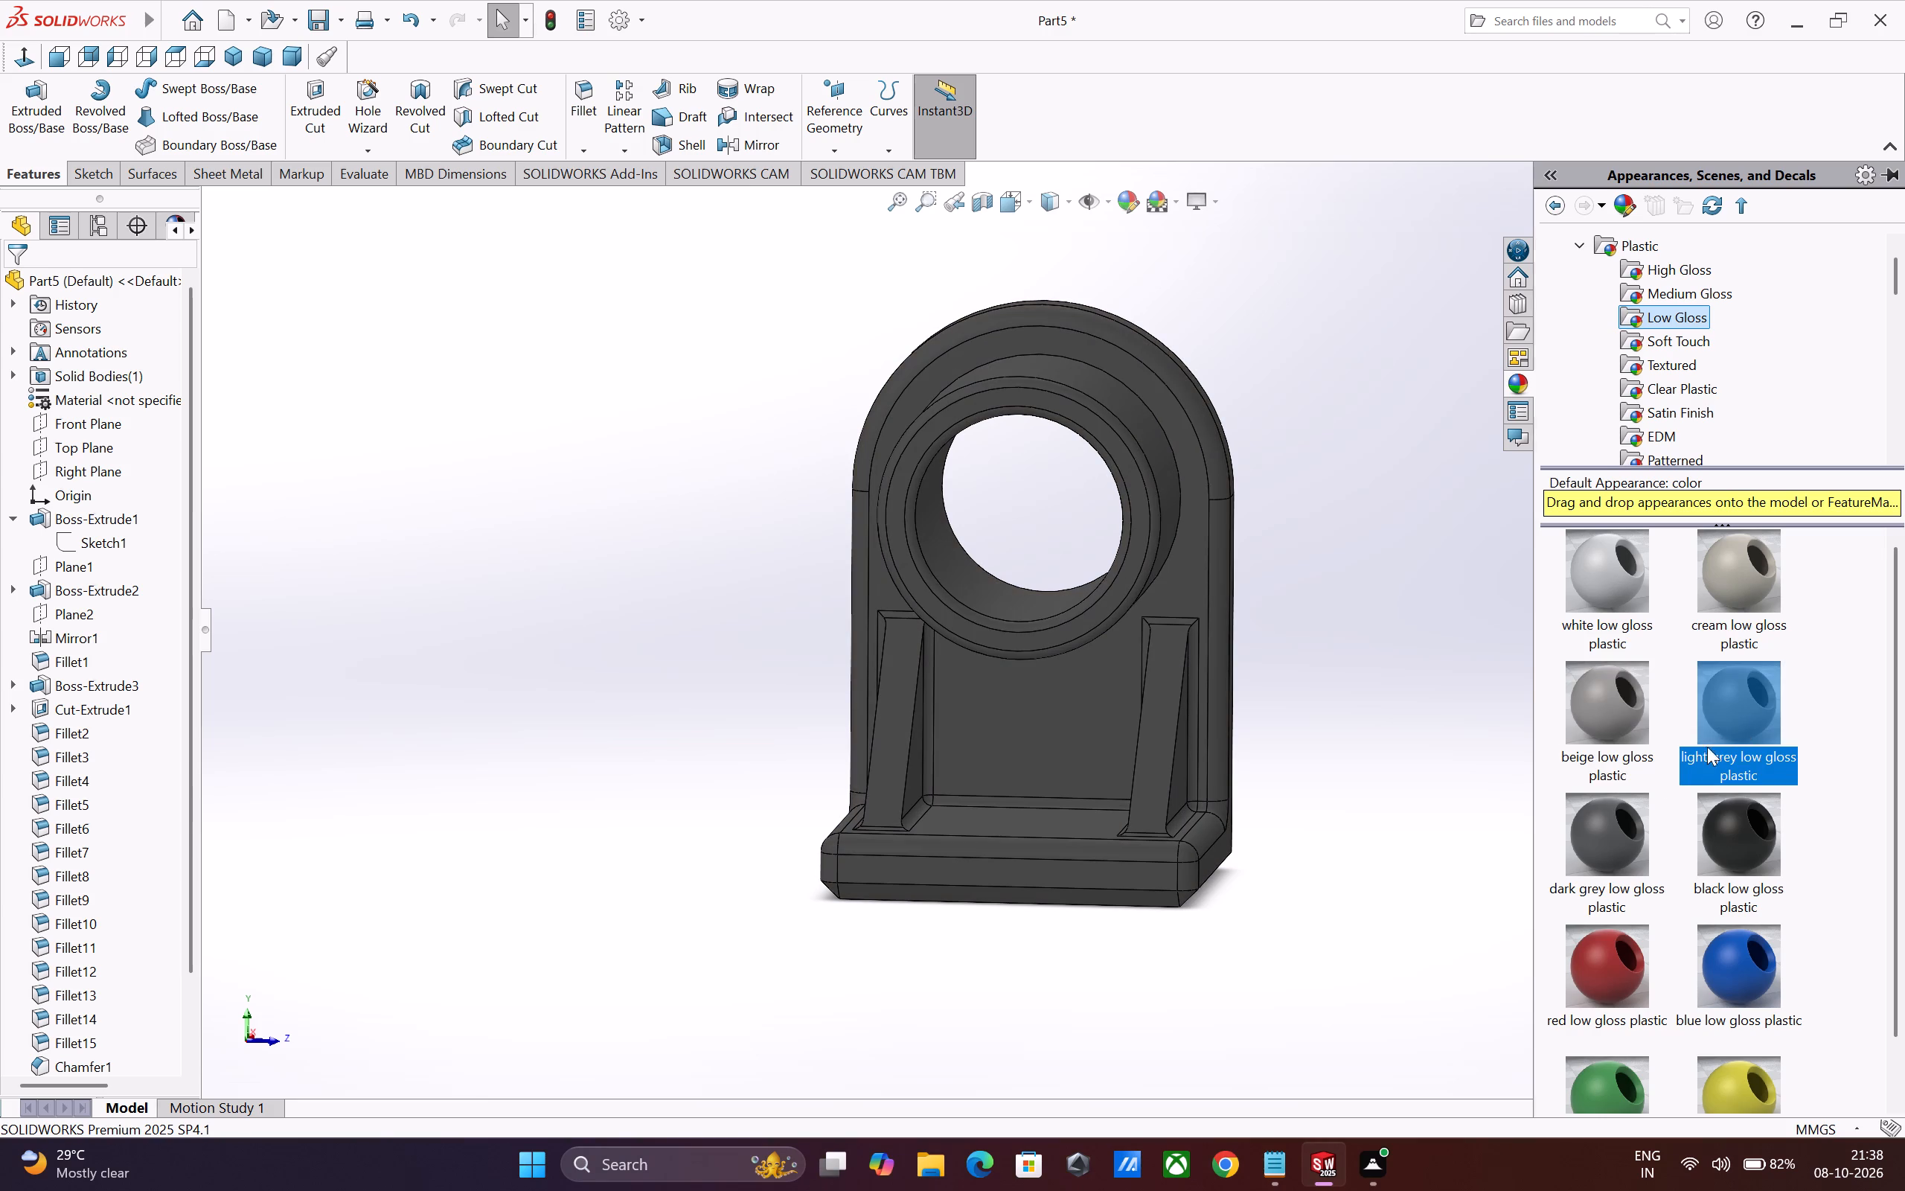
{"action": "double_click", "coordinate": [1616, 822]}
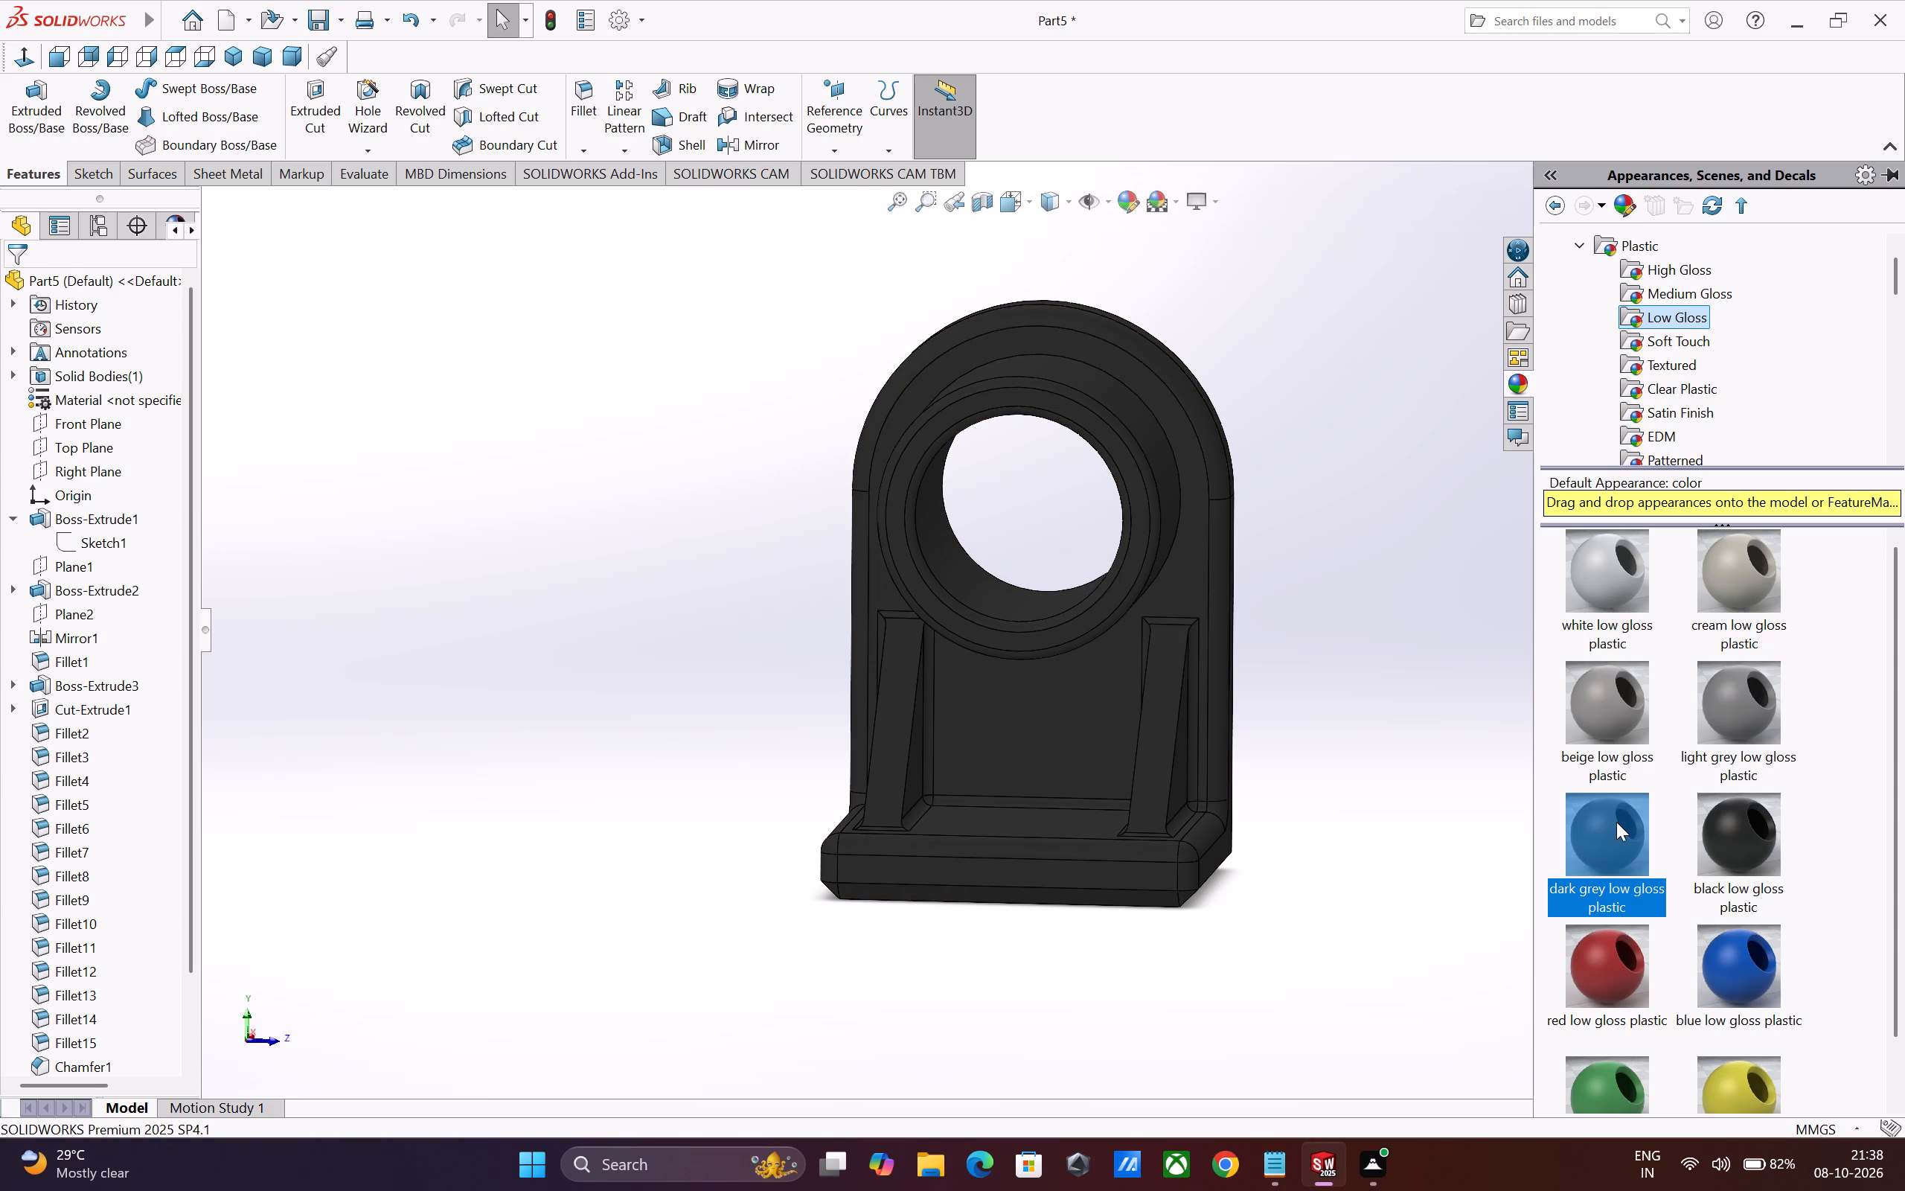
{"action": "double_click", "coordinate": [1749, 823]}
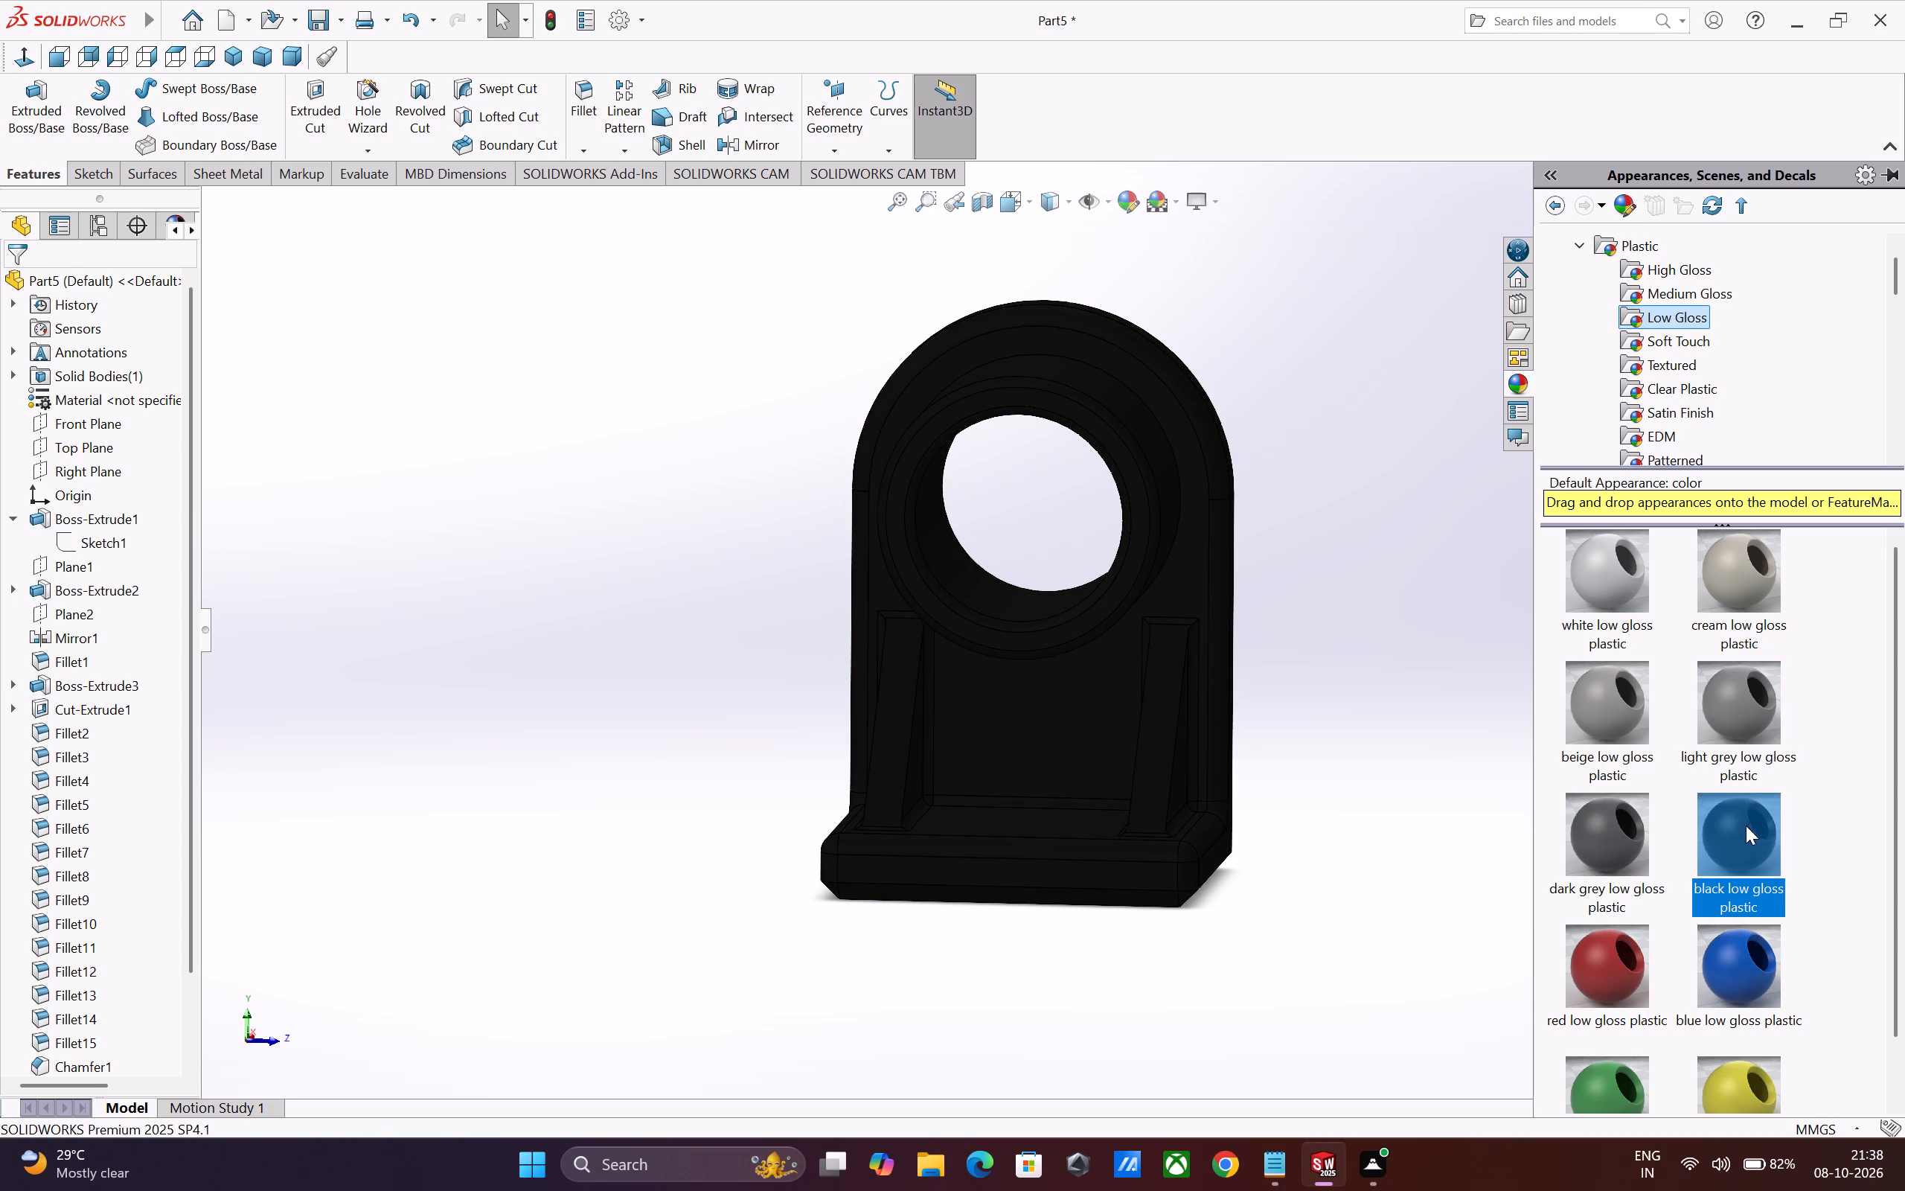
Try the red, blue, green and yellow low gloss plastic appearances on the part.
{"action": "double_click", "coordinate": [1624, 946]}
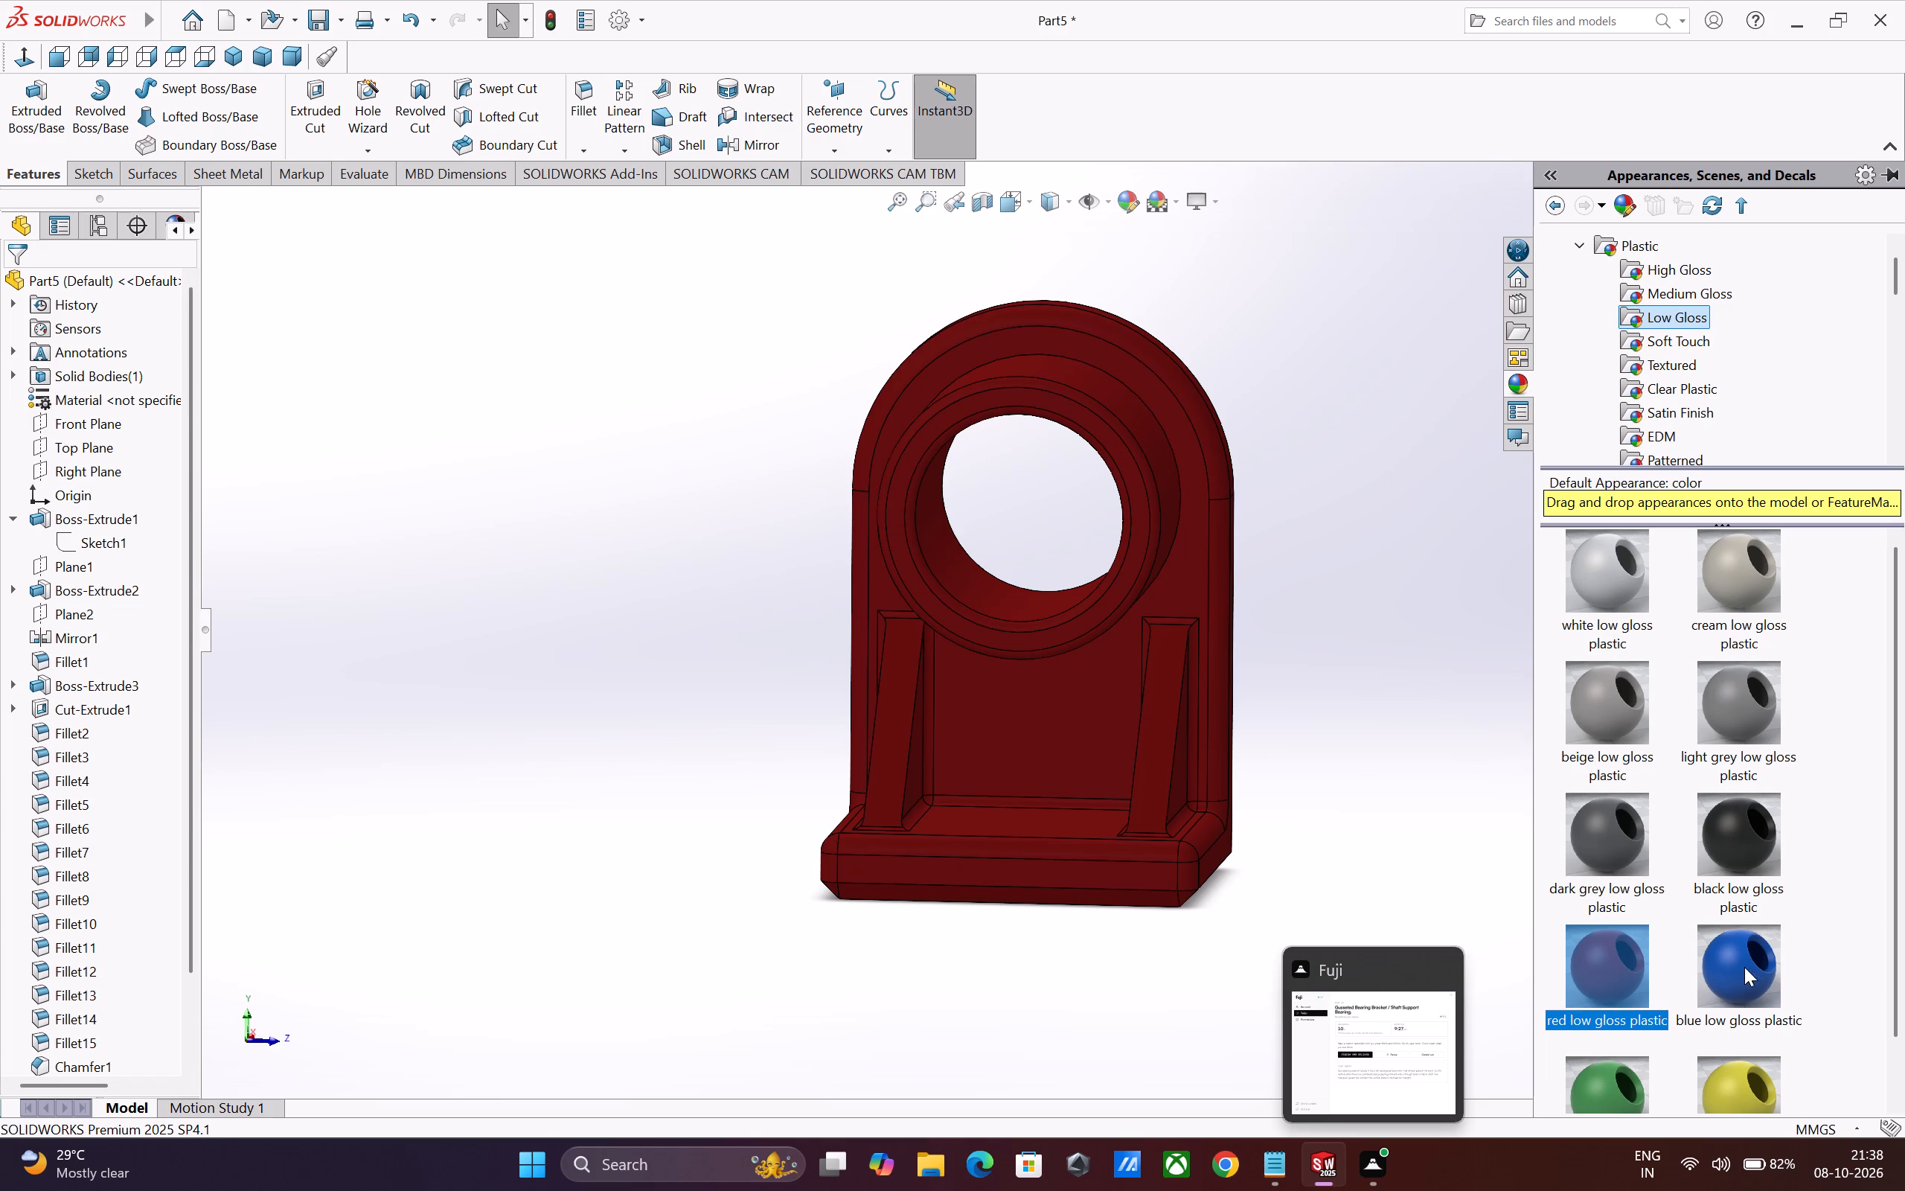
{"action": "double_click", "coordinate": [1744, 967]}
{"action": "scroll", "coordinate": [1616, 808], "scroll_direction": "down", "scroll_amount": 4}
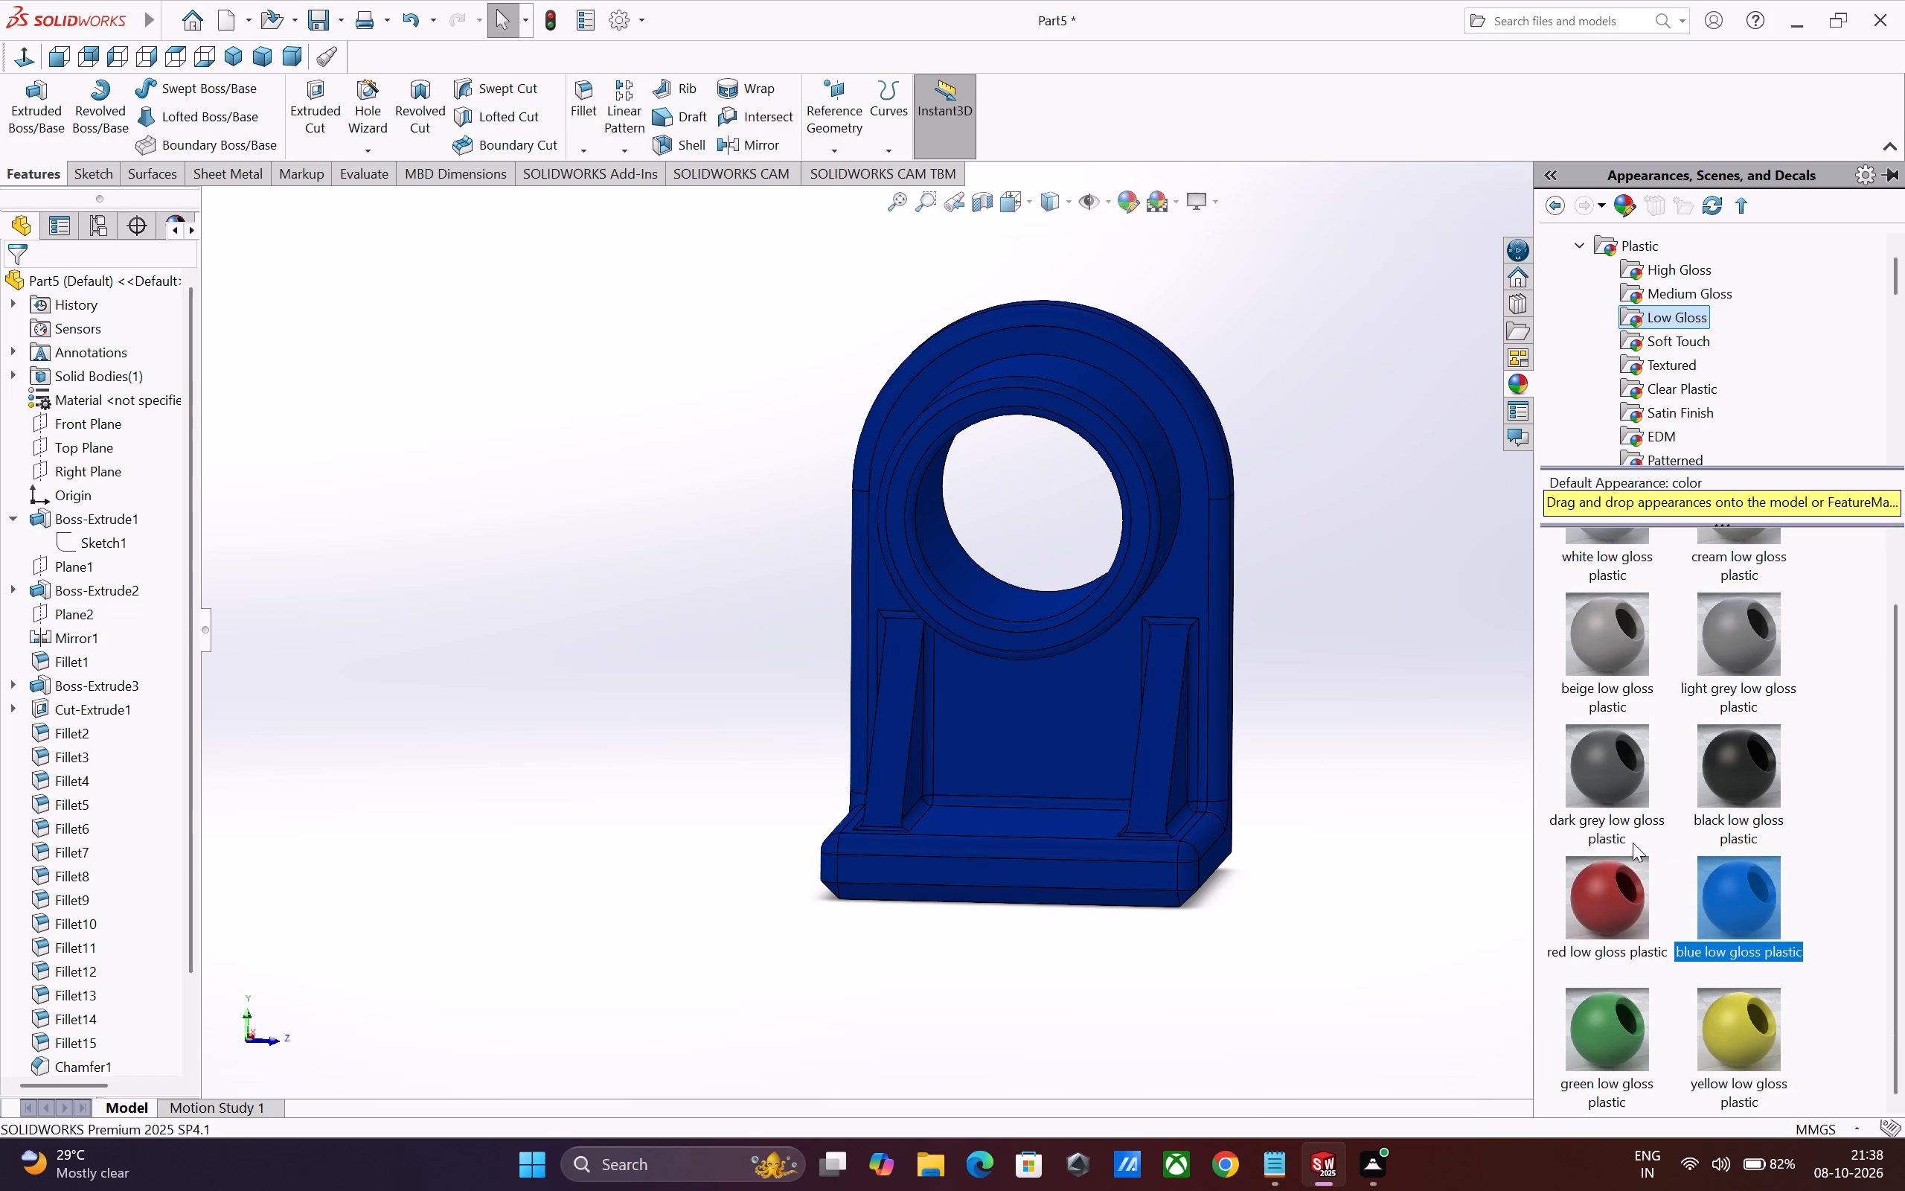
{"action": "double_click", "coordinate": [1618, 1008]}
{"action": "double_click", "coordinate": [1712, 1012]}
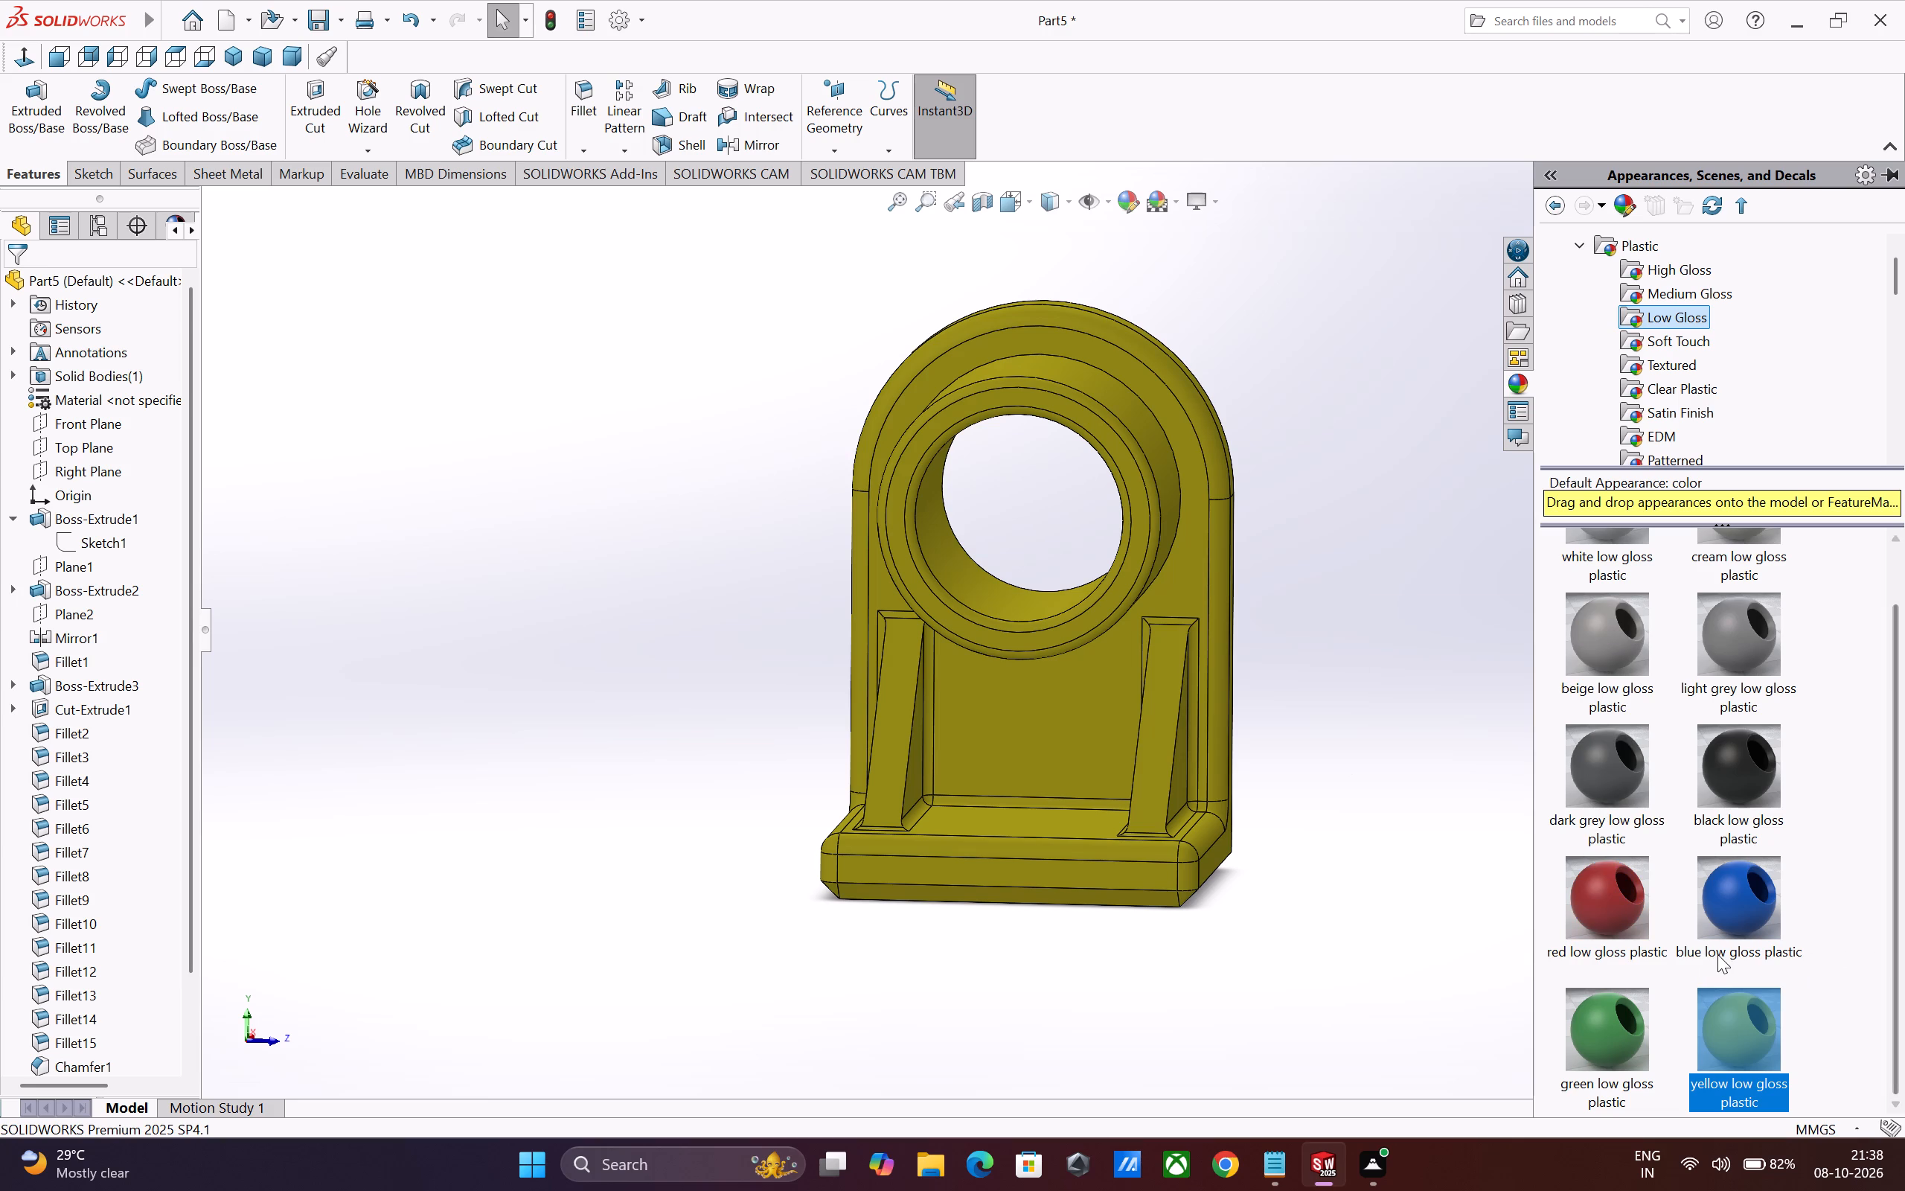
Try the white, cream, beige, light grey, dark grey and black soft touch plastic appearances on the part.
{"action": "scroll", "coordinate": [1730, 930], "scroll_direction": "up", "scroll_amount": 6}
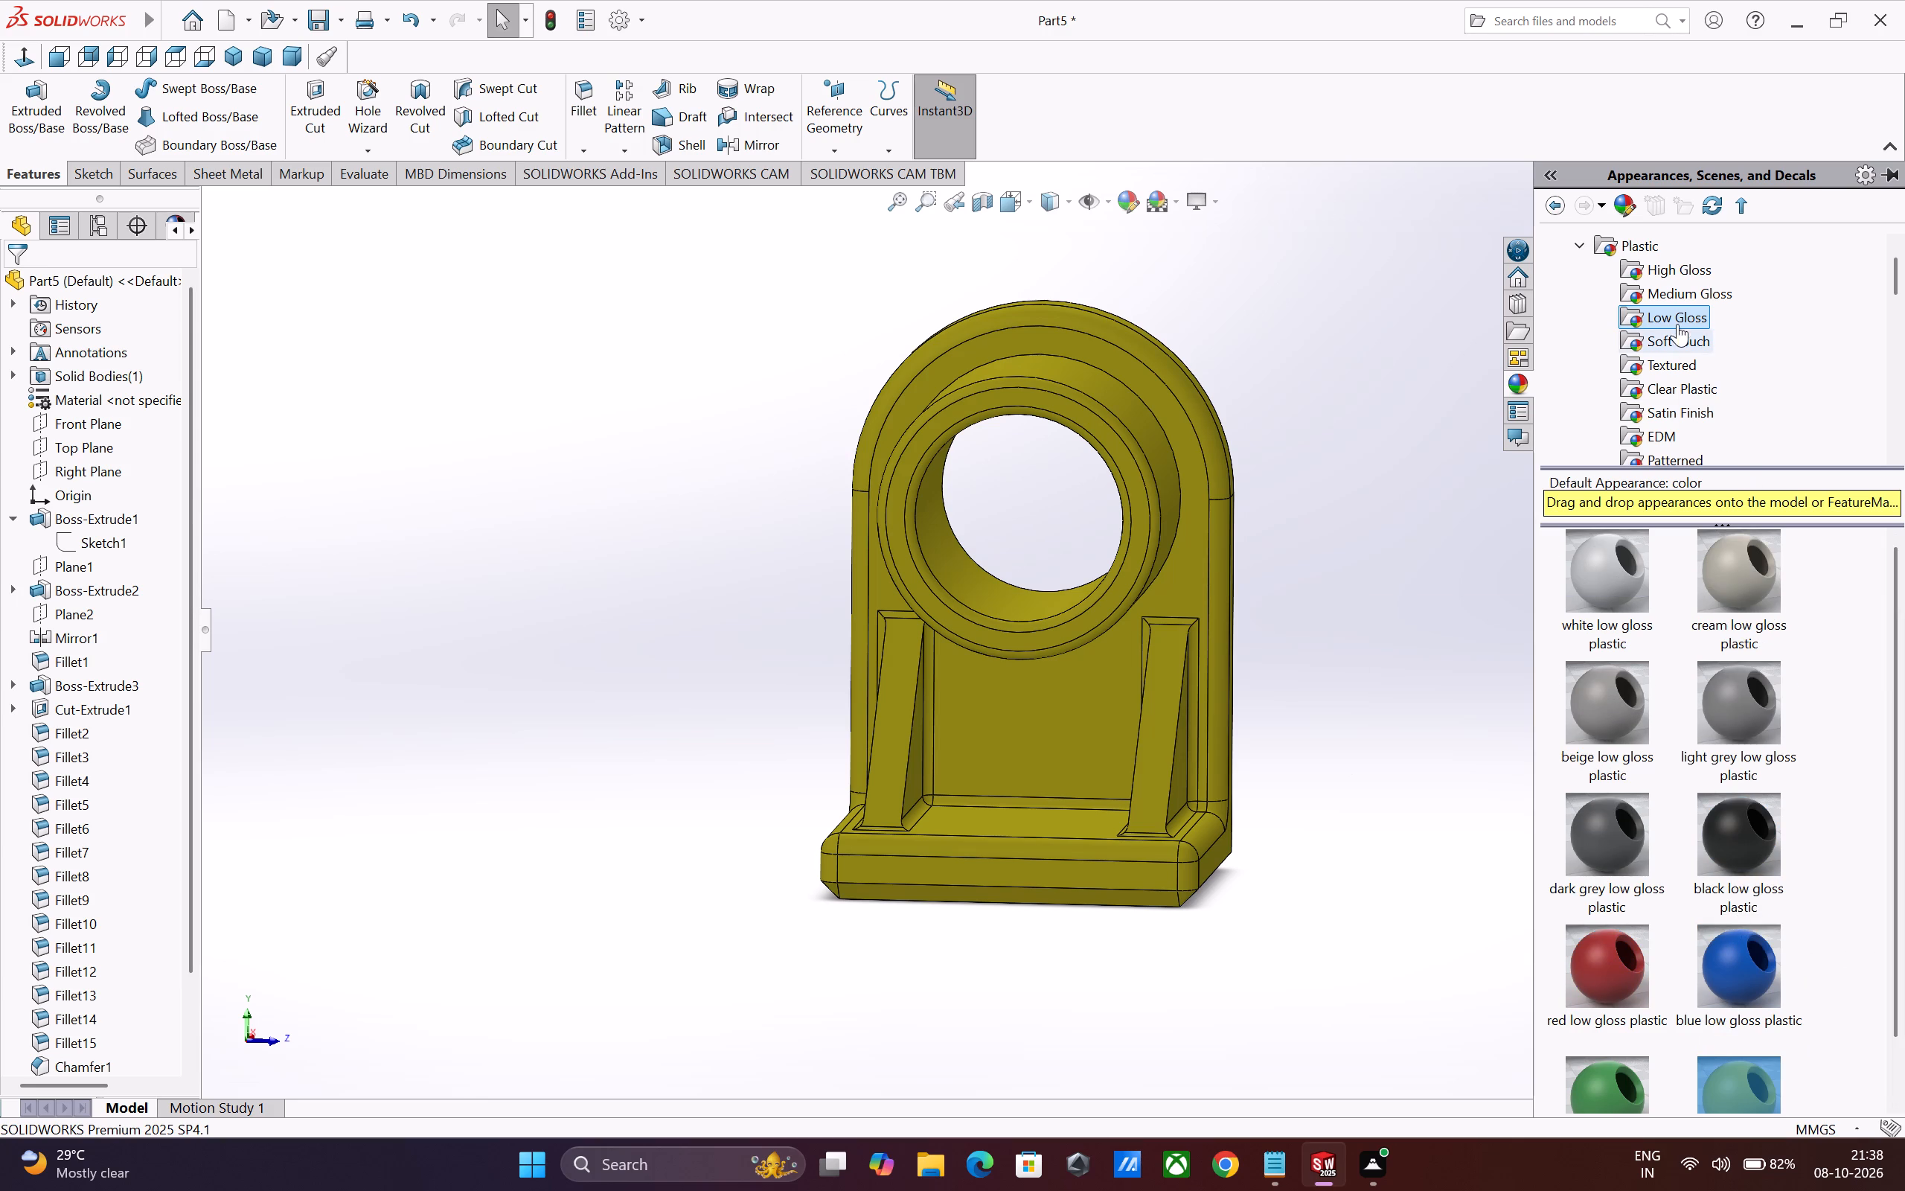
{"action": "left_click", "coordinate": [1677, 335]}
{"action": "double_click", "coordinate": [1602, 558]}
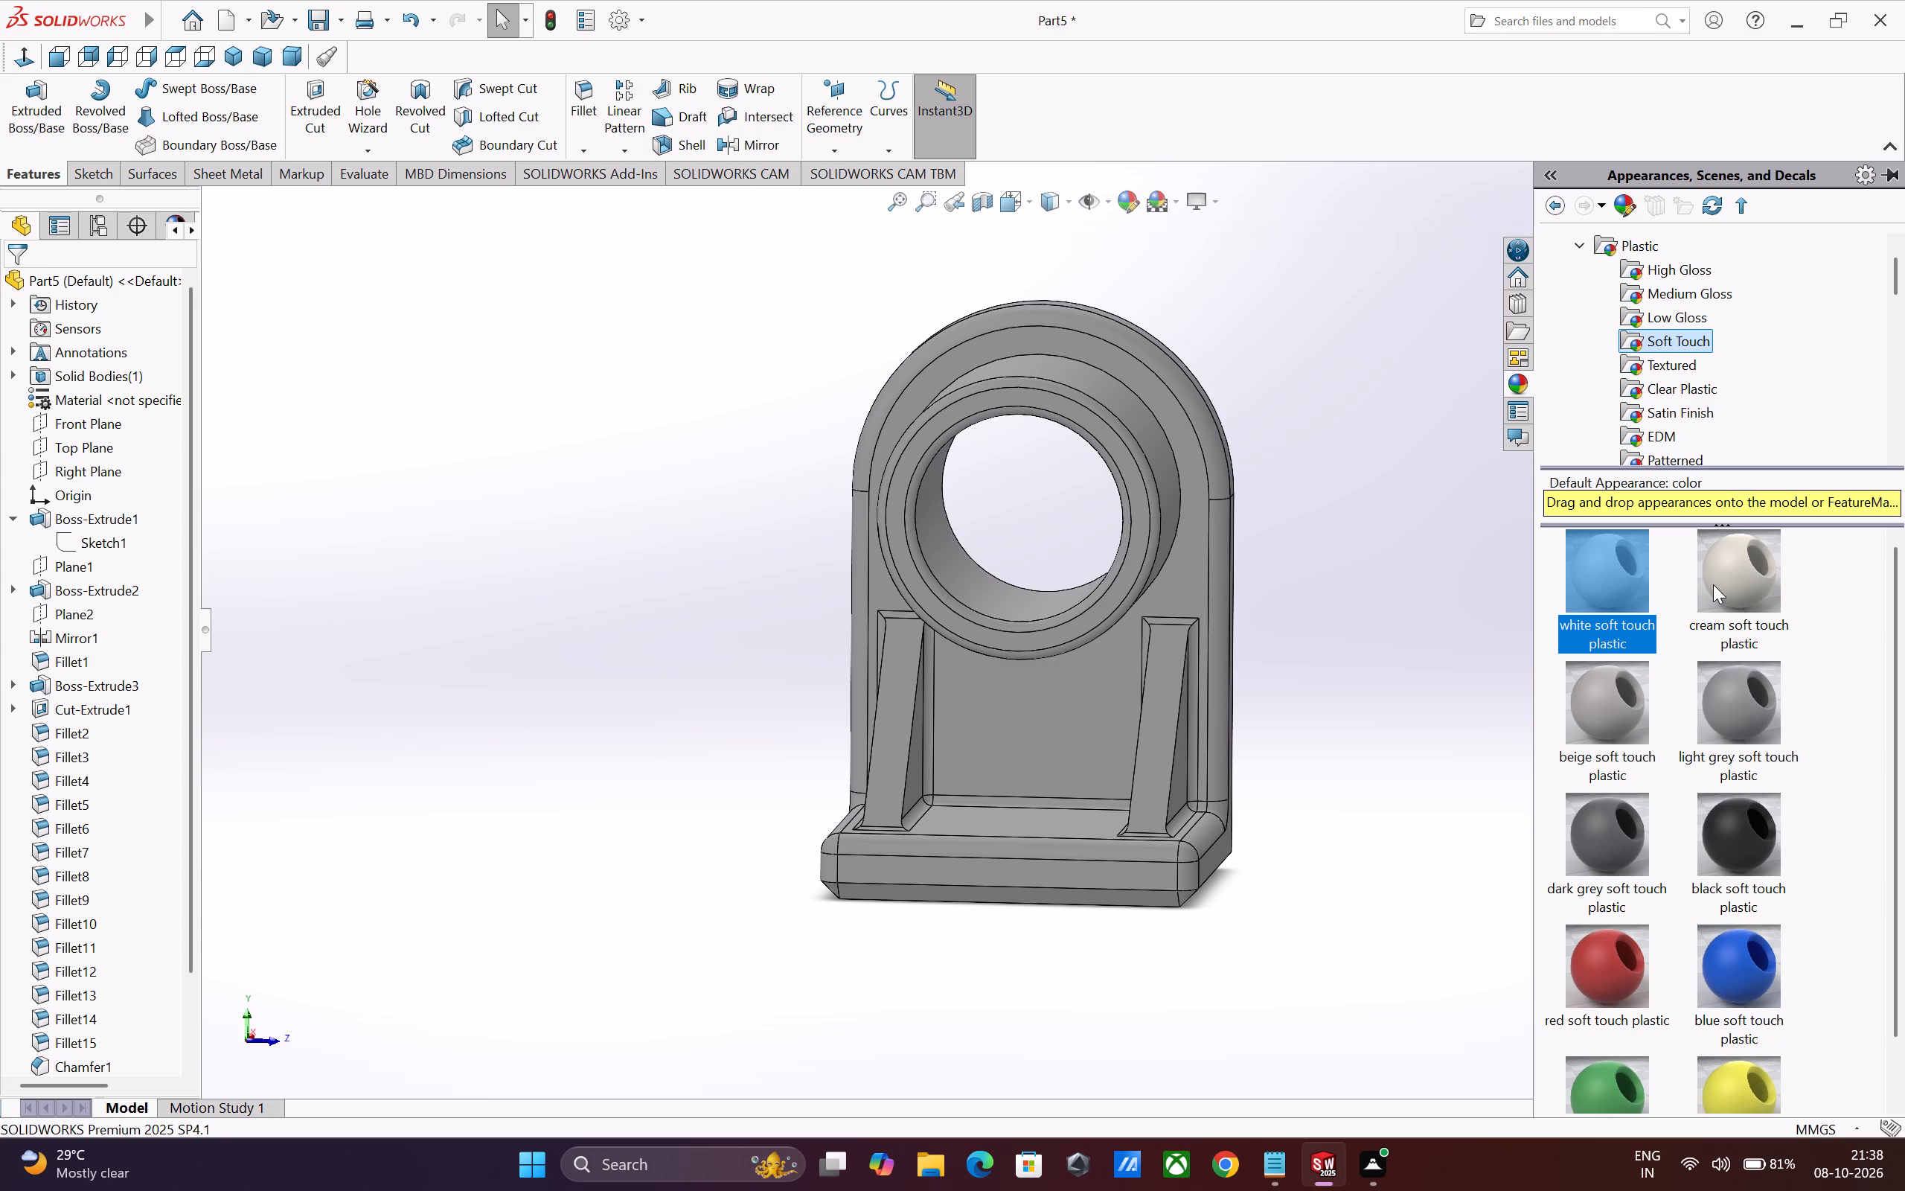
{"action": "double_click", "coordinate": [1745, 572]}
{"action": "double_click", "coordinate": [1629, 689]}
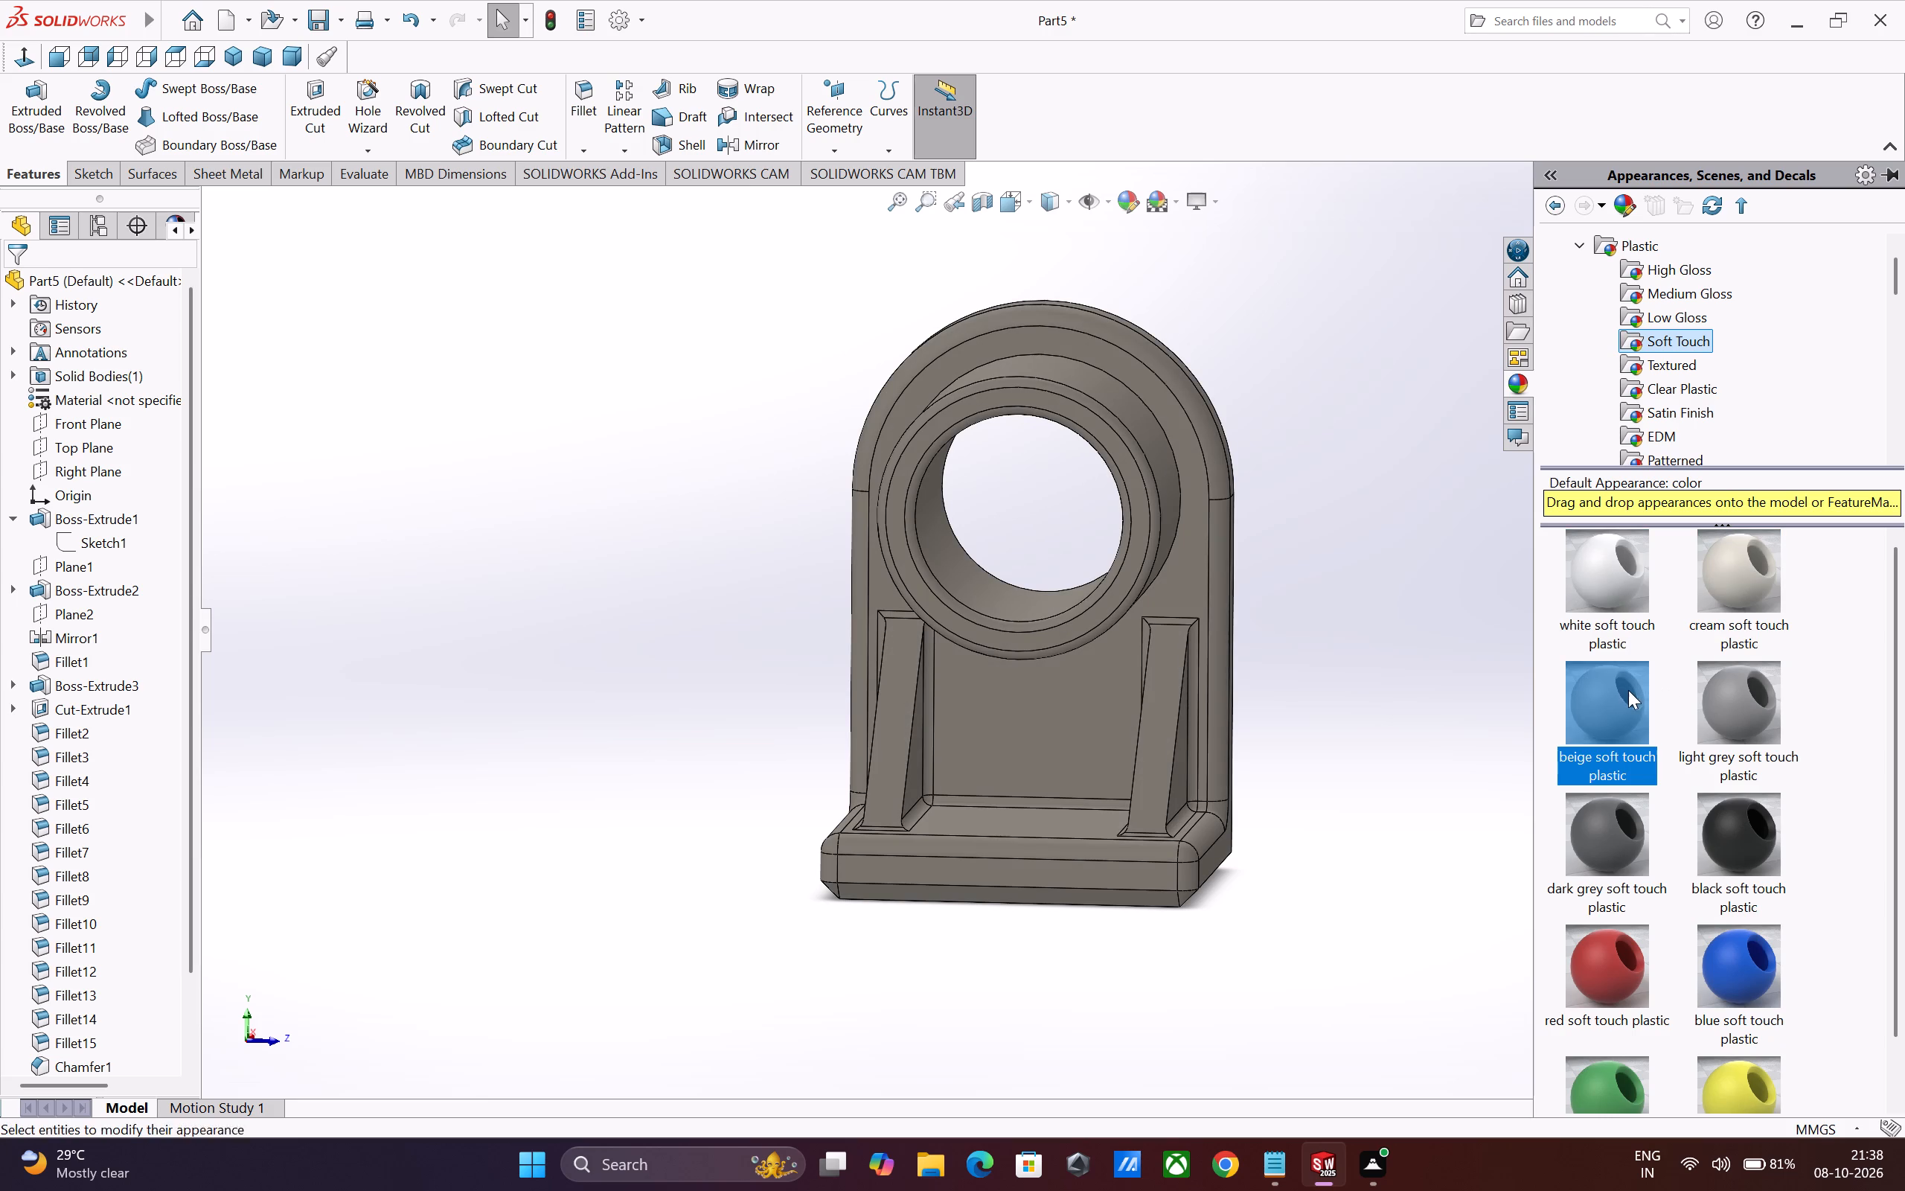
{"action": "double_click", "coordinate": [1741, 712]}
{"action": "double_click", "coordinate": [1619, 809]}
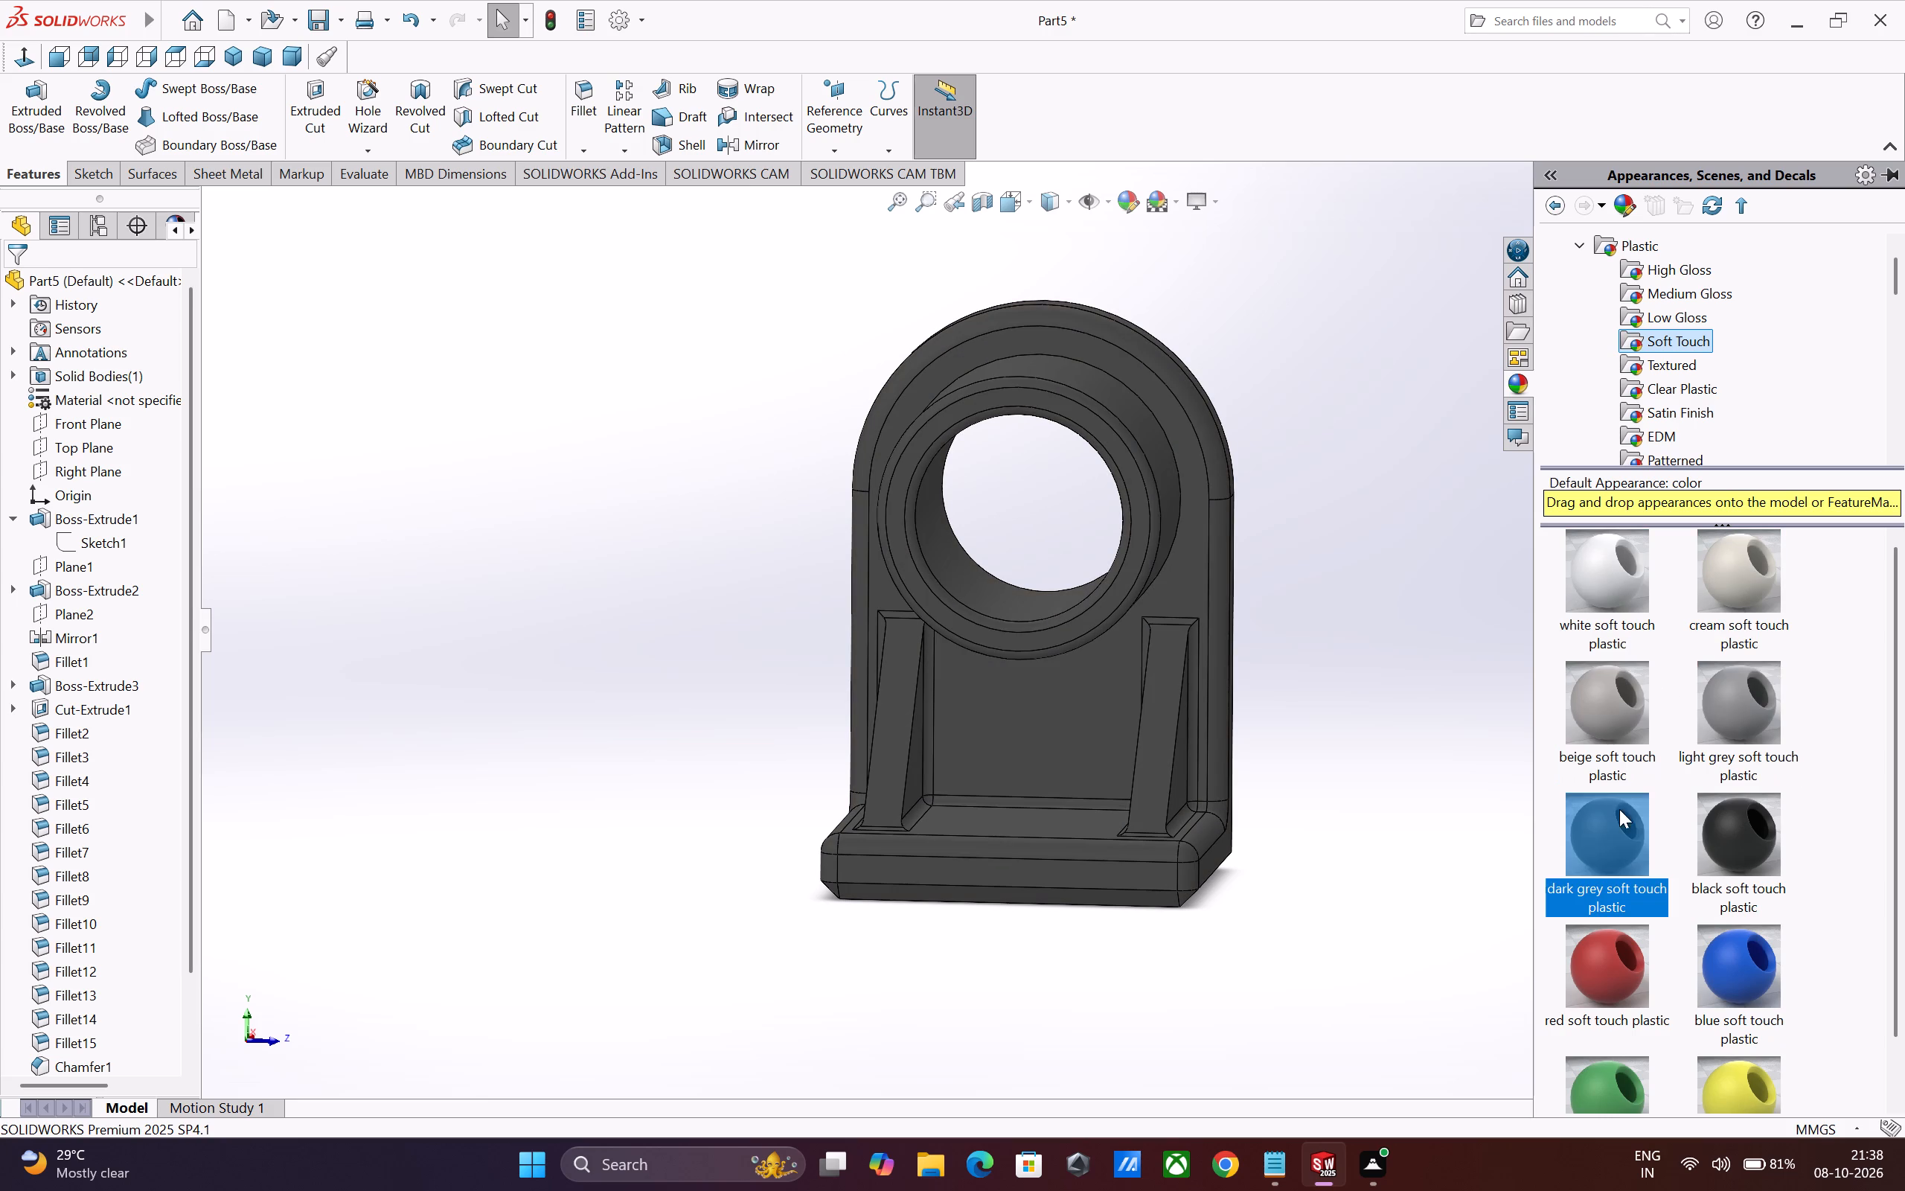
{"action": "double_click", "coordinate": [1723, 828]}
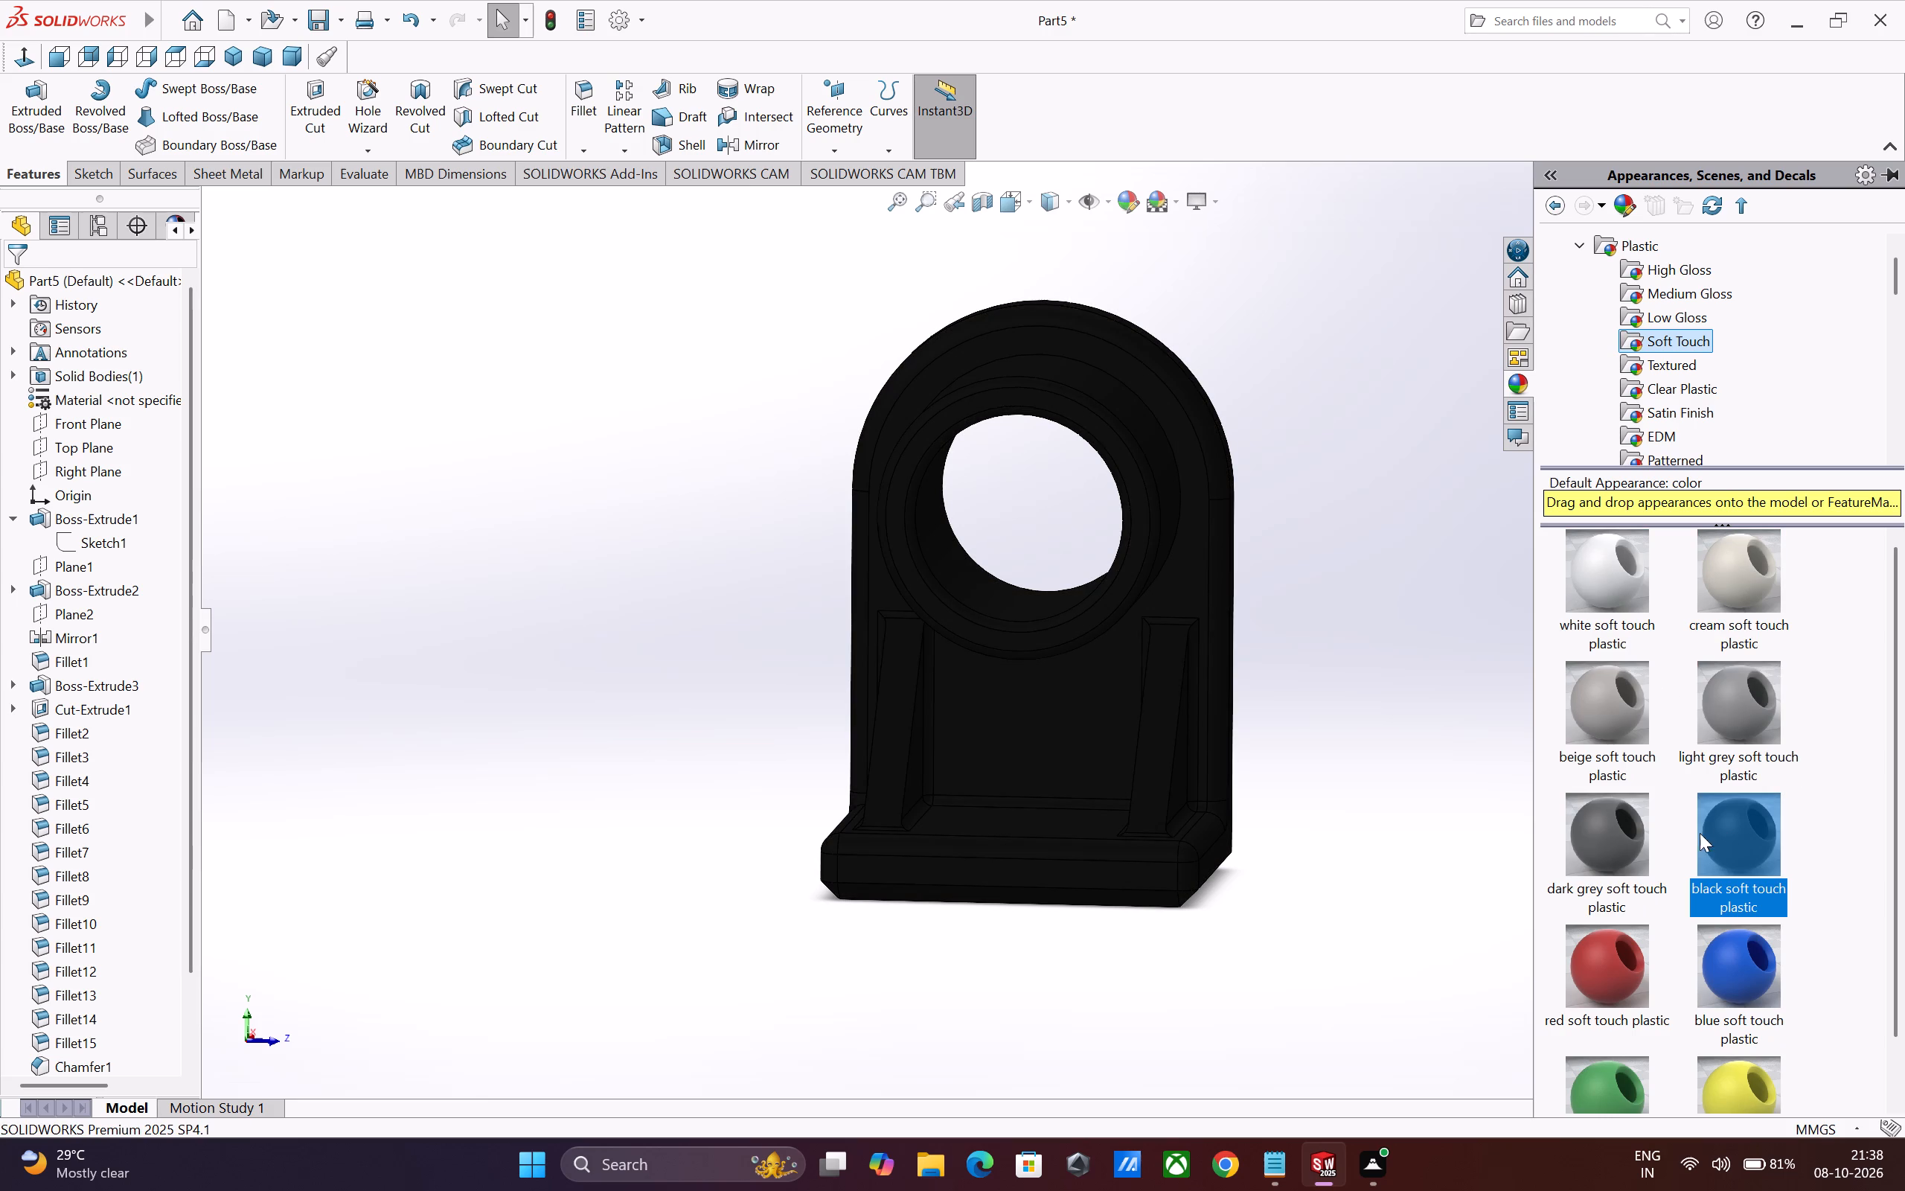
Apply the red, blue and green soft touch plastic appearances to the part in turn, ending with yellow soft touch plastic.
{"action": "double_click", "coordinate": [1632, 951]}
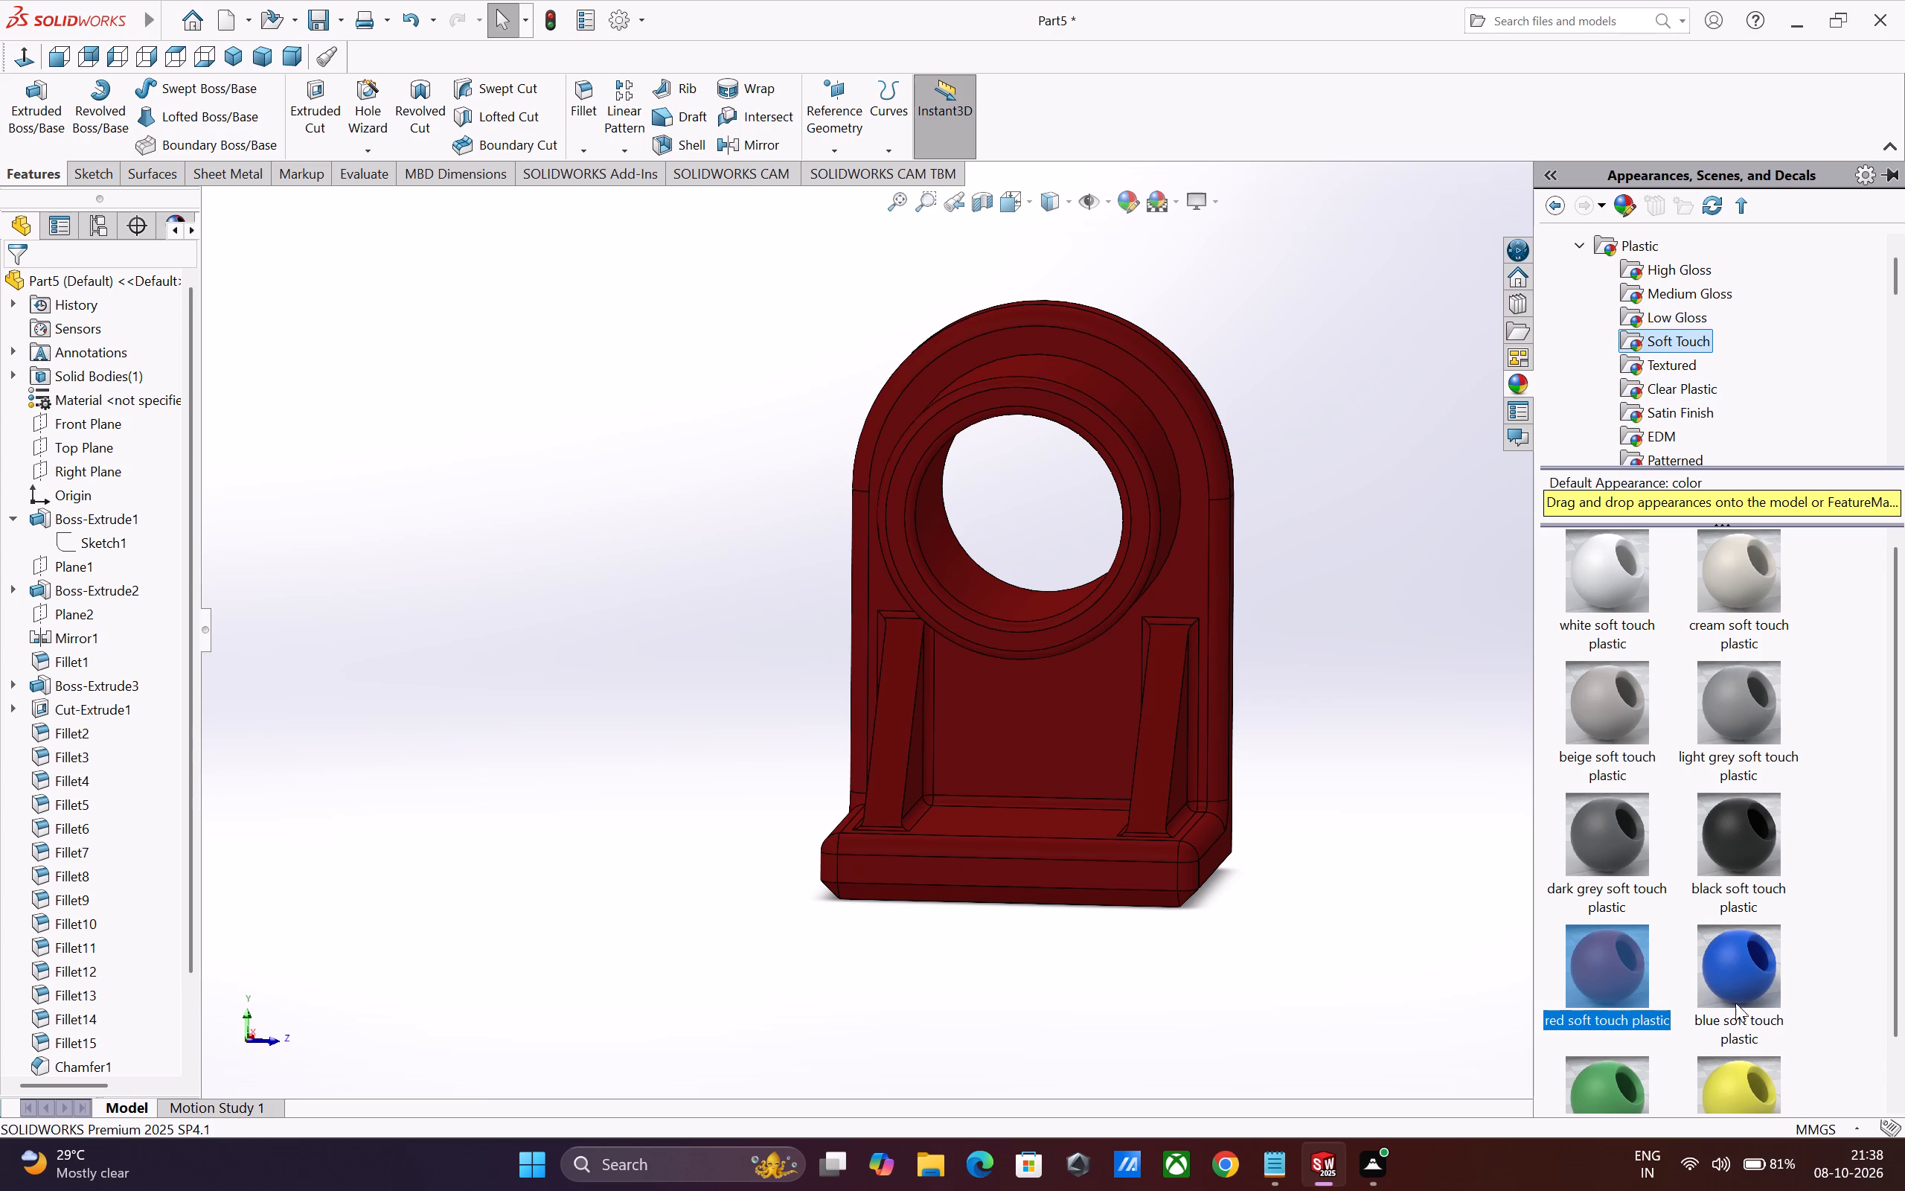
{"action": "scroll", "coordinate": [1746, 979], "scroll_direction": "down", "scroll_amount": 2}
{"action": "double_click", "coordinate": [1724, 911]}
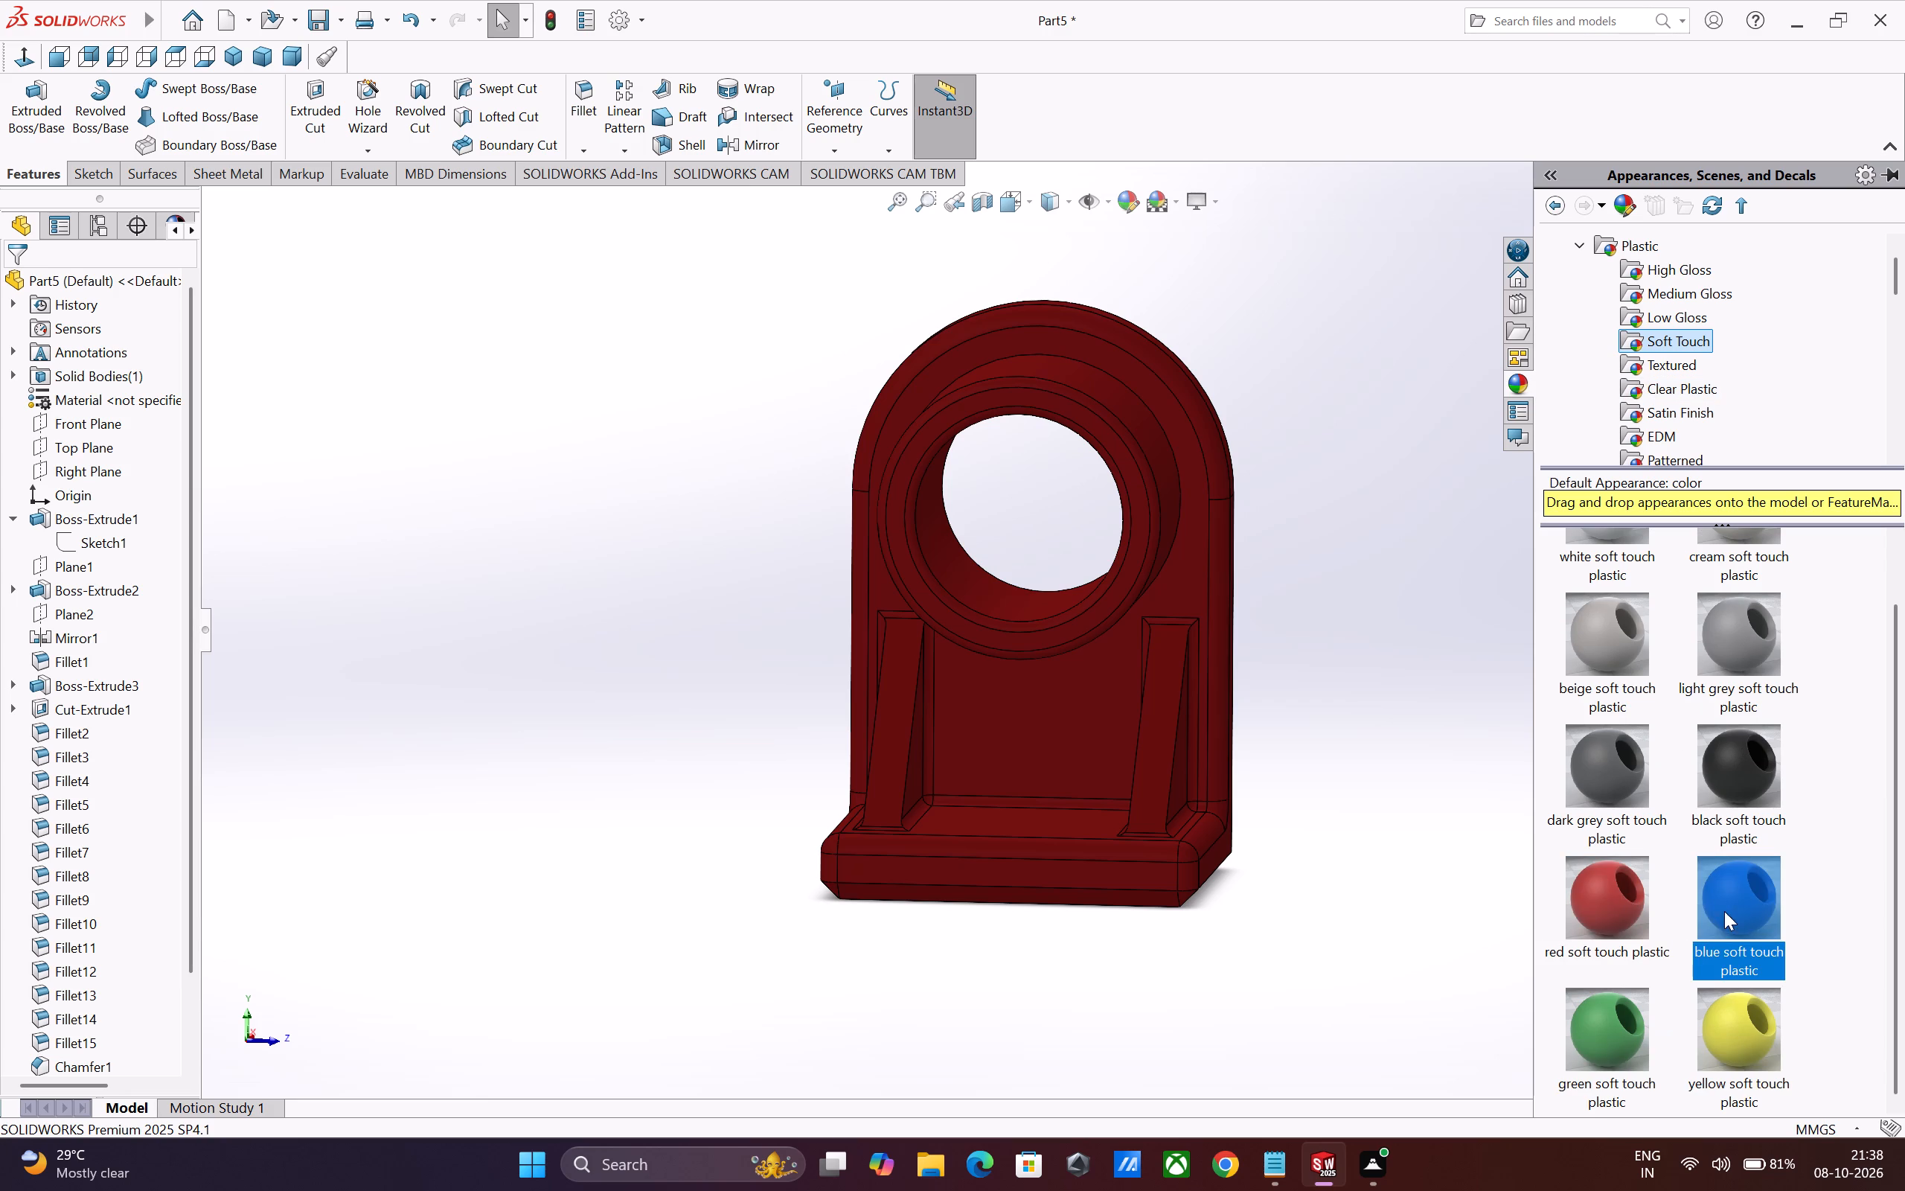
{"action": "double_click", "coordinate": [1592, 1021]}
{"action": "double_click", "coordinate": [1729, 1022]}
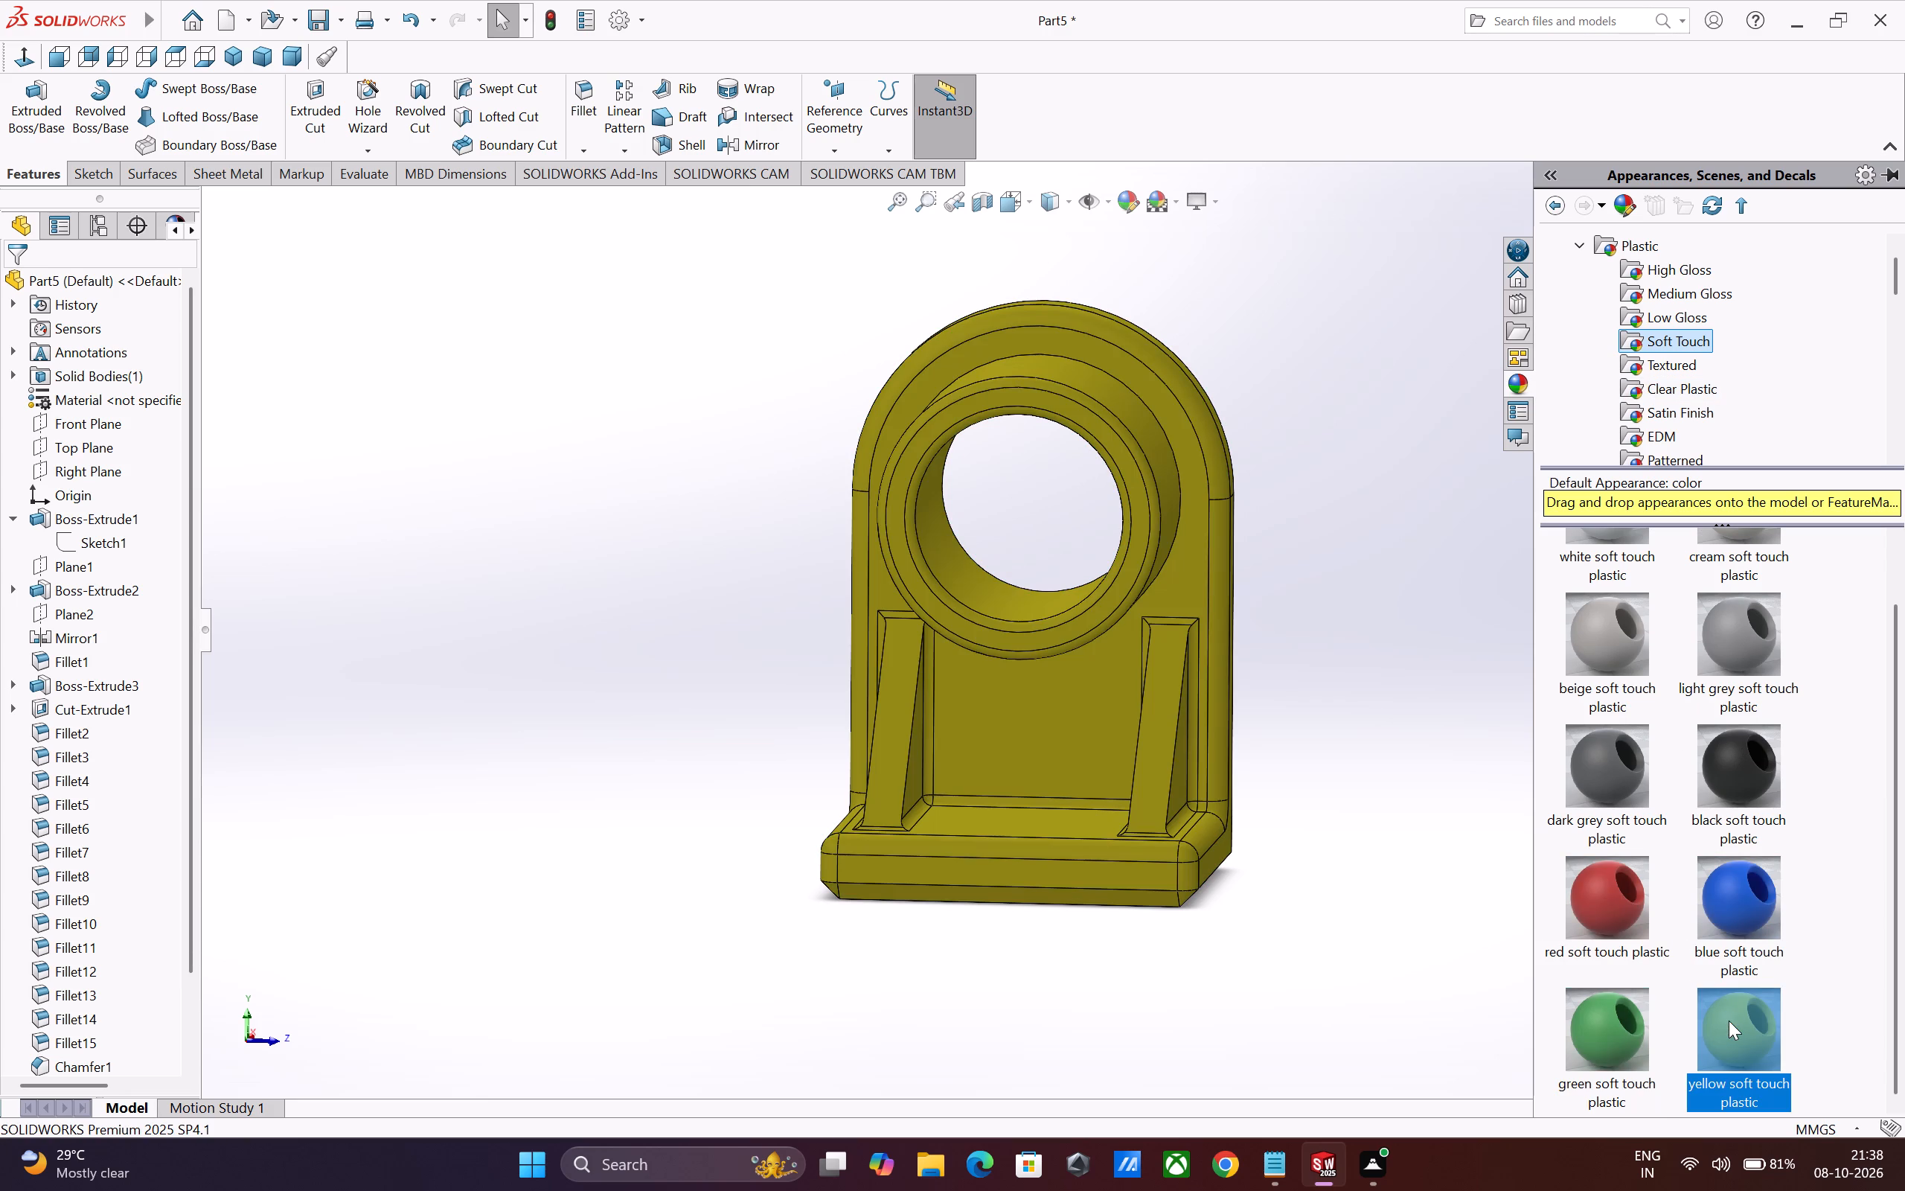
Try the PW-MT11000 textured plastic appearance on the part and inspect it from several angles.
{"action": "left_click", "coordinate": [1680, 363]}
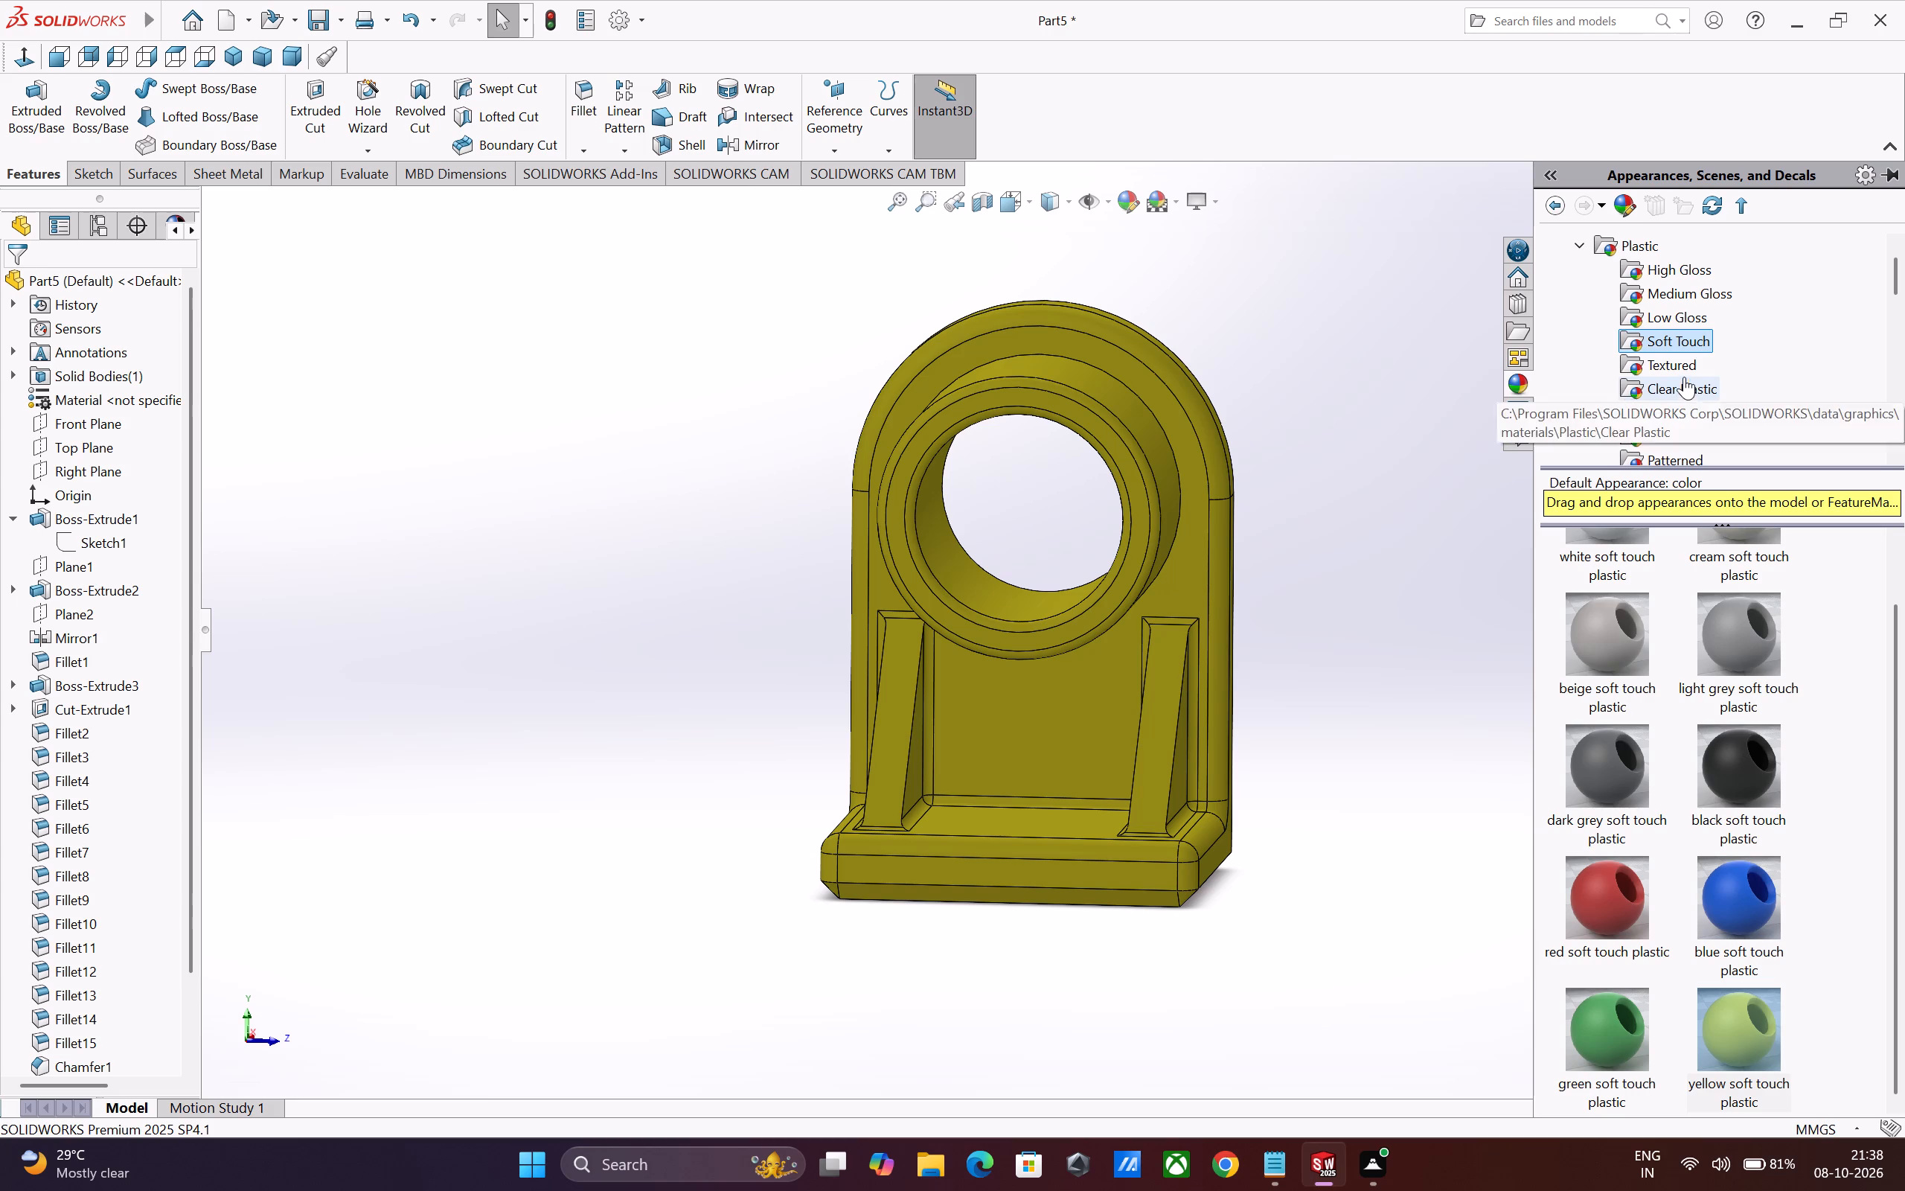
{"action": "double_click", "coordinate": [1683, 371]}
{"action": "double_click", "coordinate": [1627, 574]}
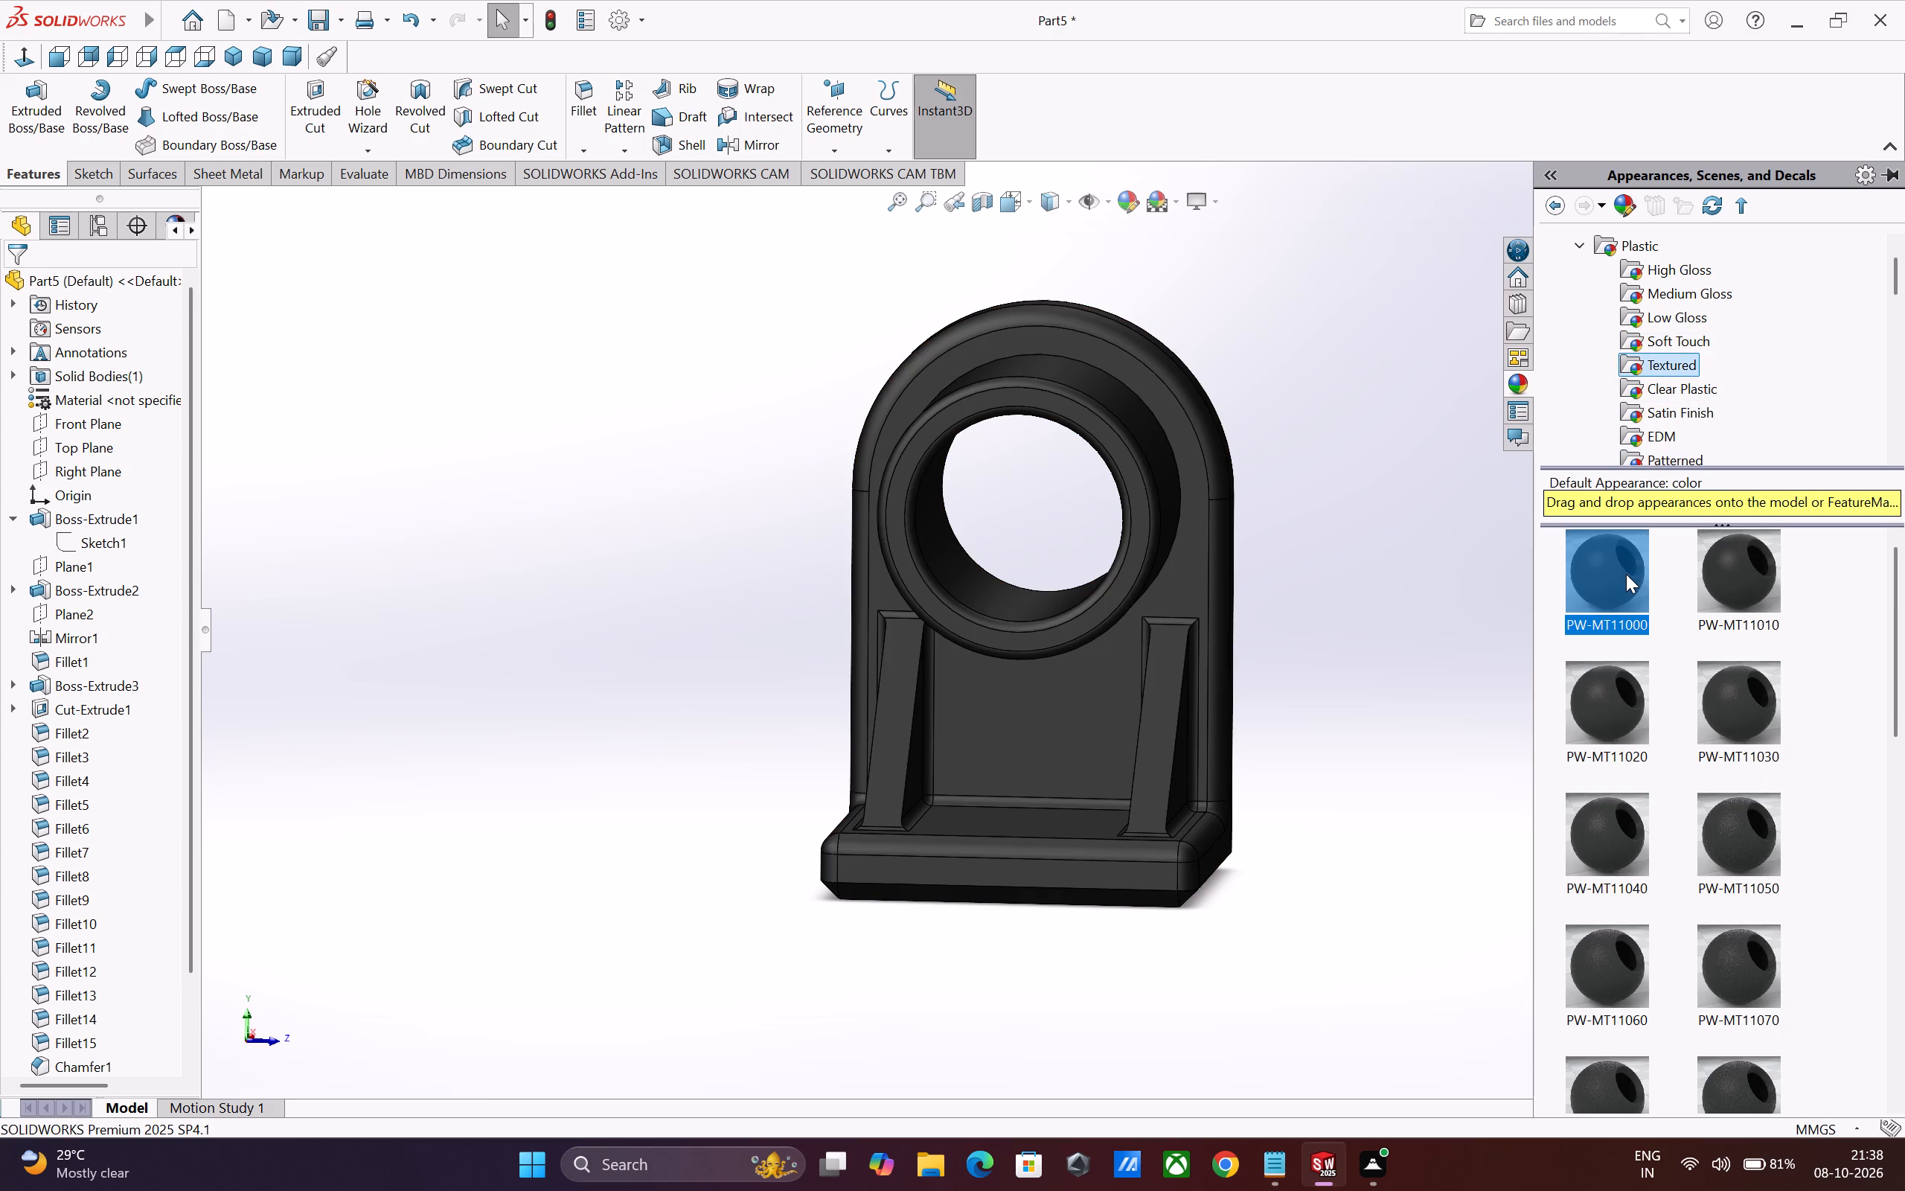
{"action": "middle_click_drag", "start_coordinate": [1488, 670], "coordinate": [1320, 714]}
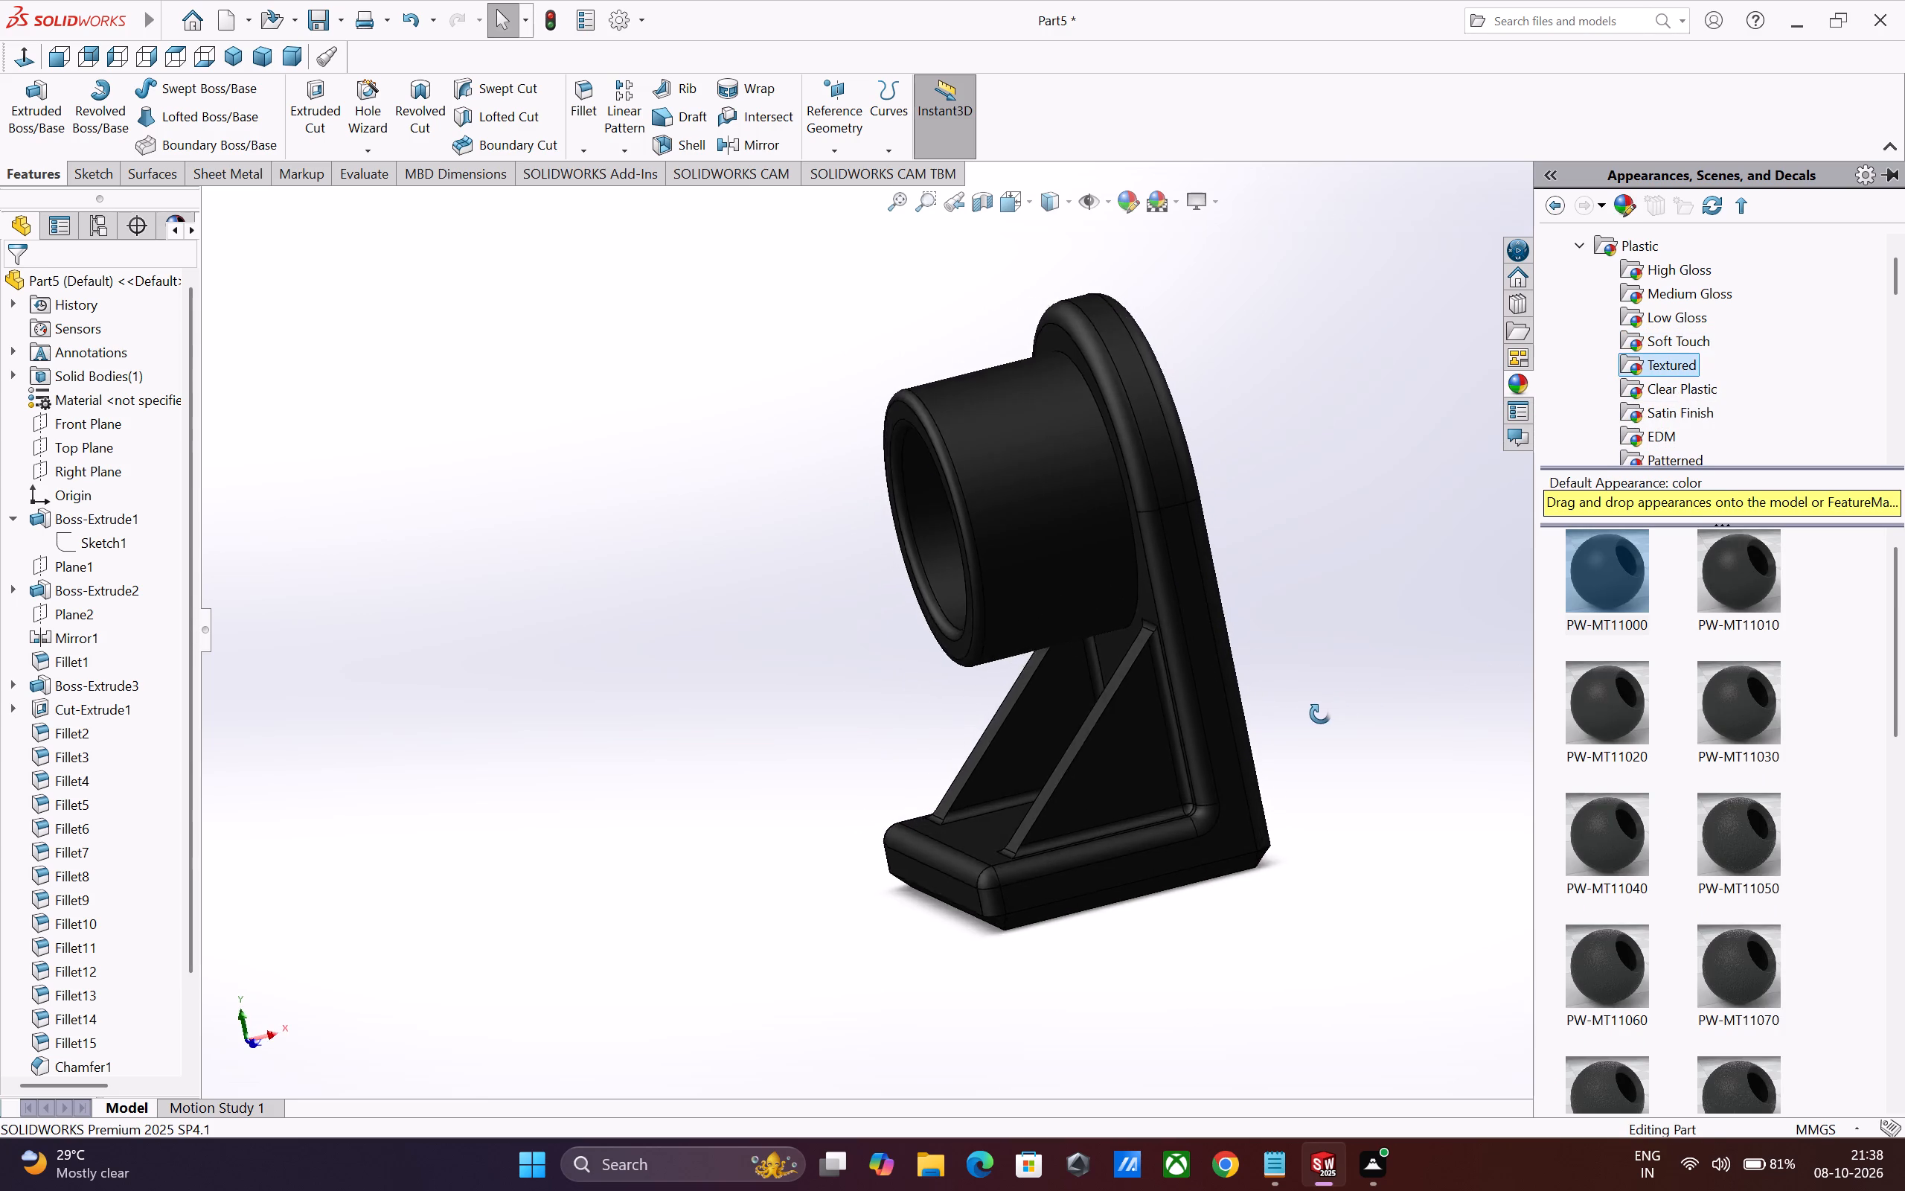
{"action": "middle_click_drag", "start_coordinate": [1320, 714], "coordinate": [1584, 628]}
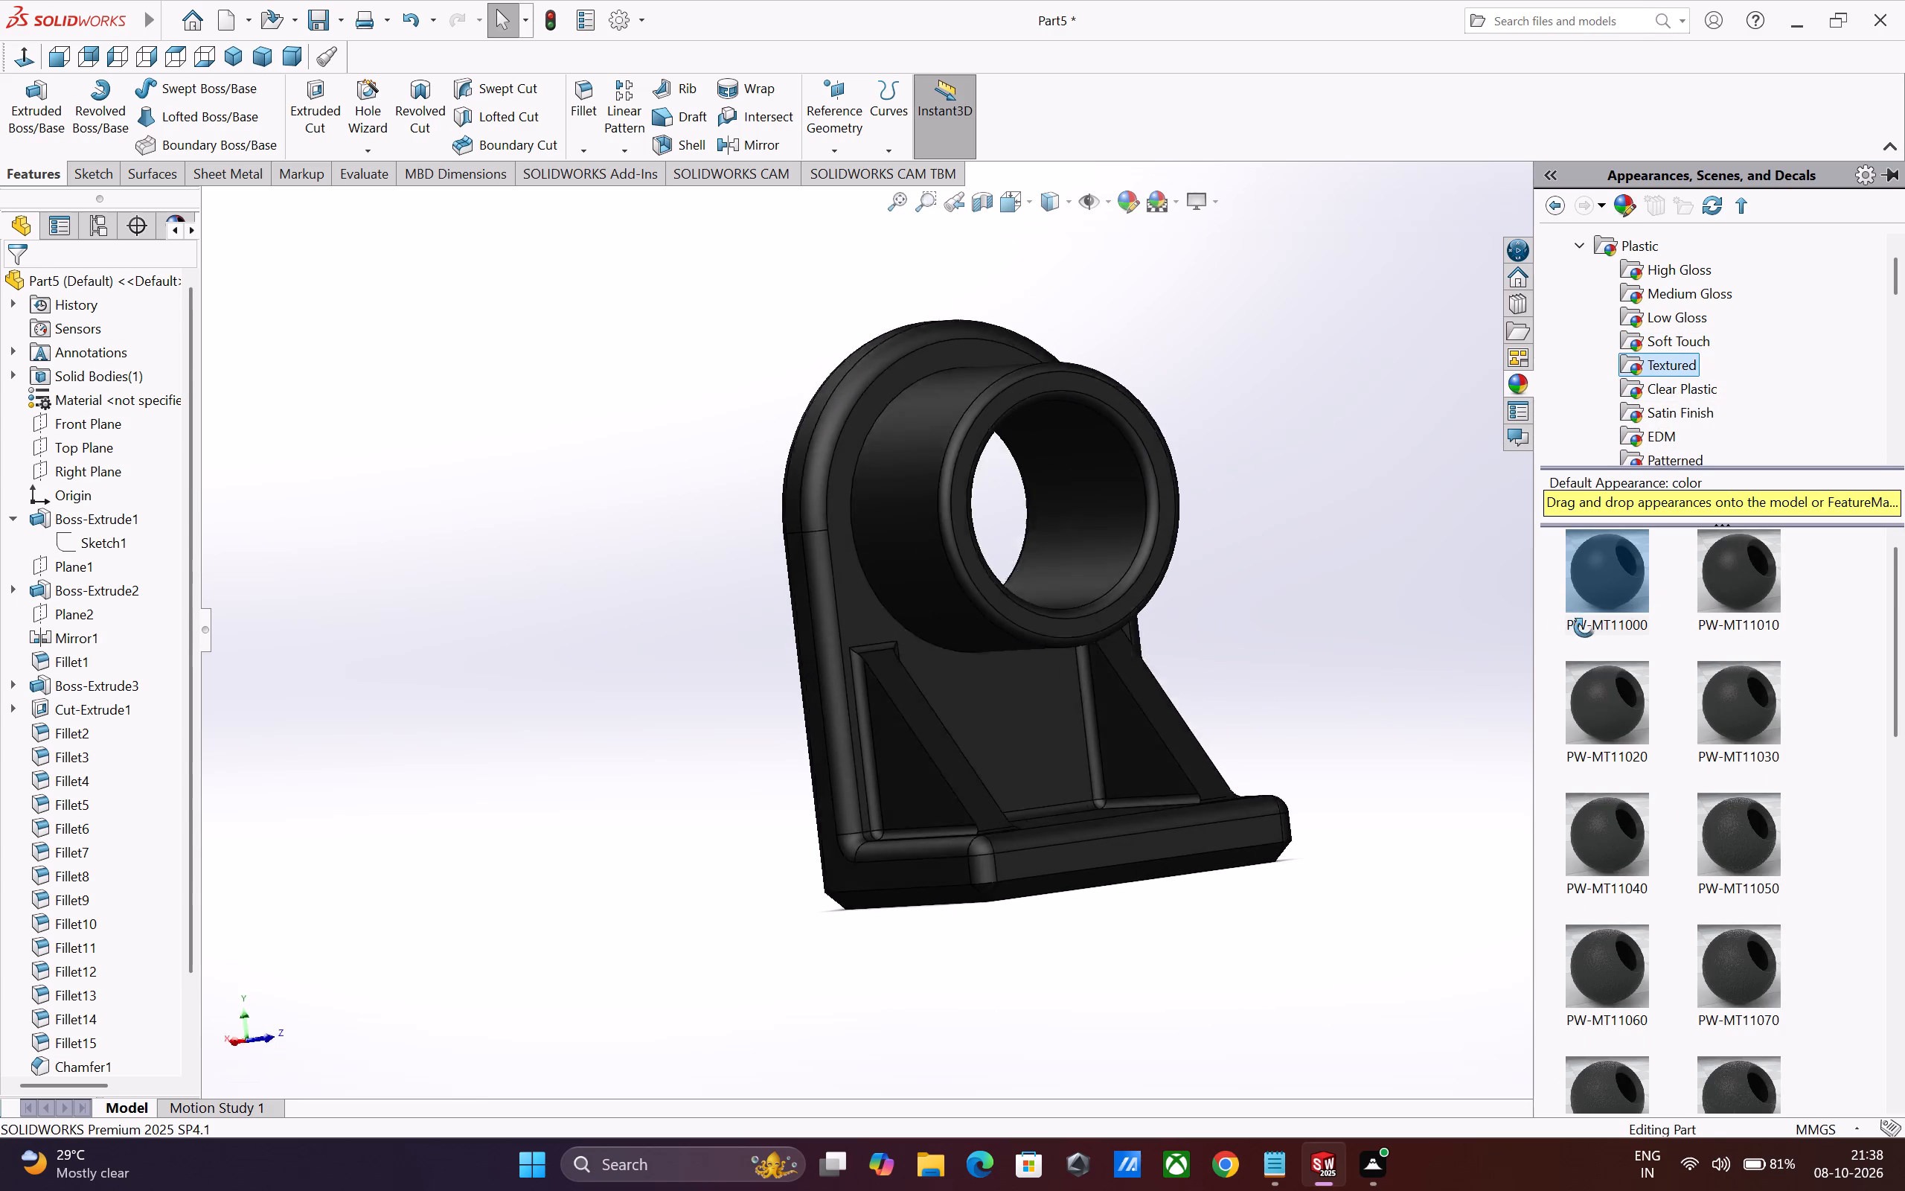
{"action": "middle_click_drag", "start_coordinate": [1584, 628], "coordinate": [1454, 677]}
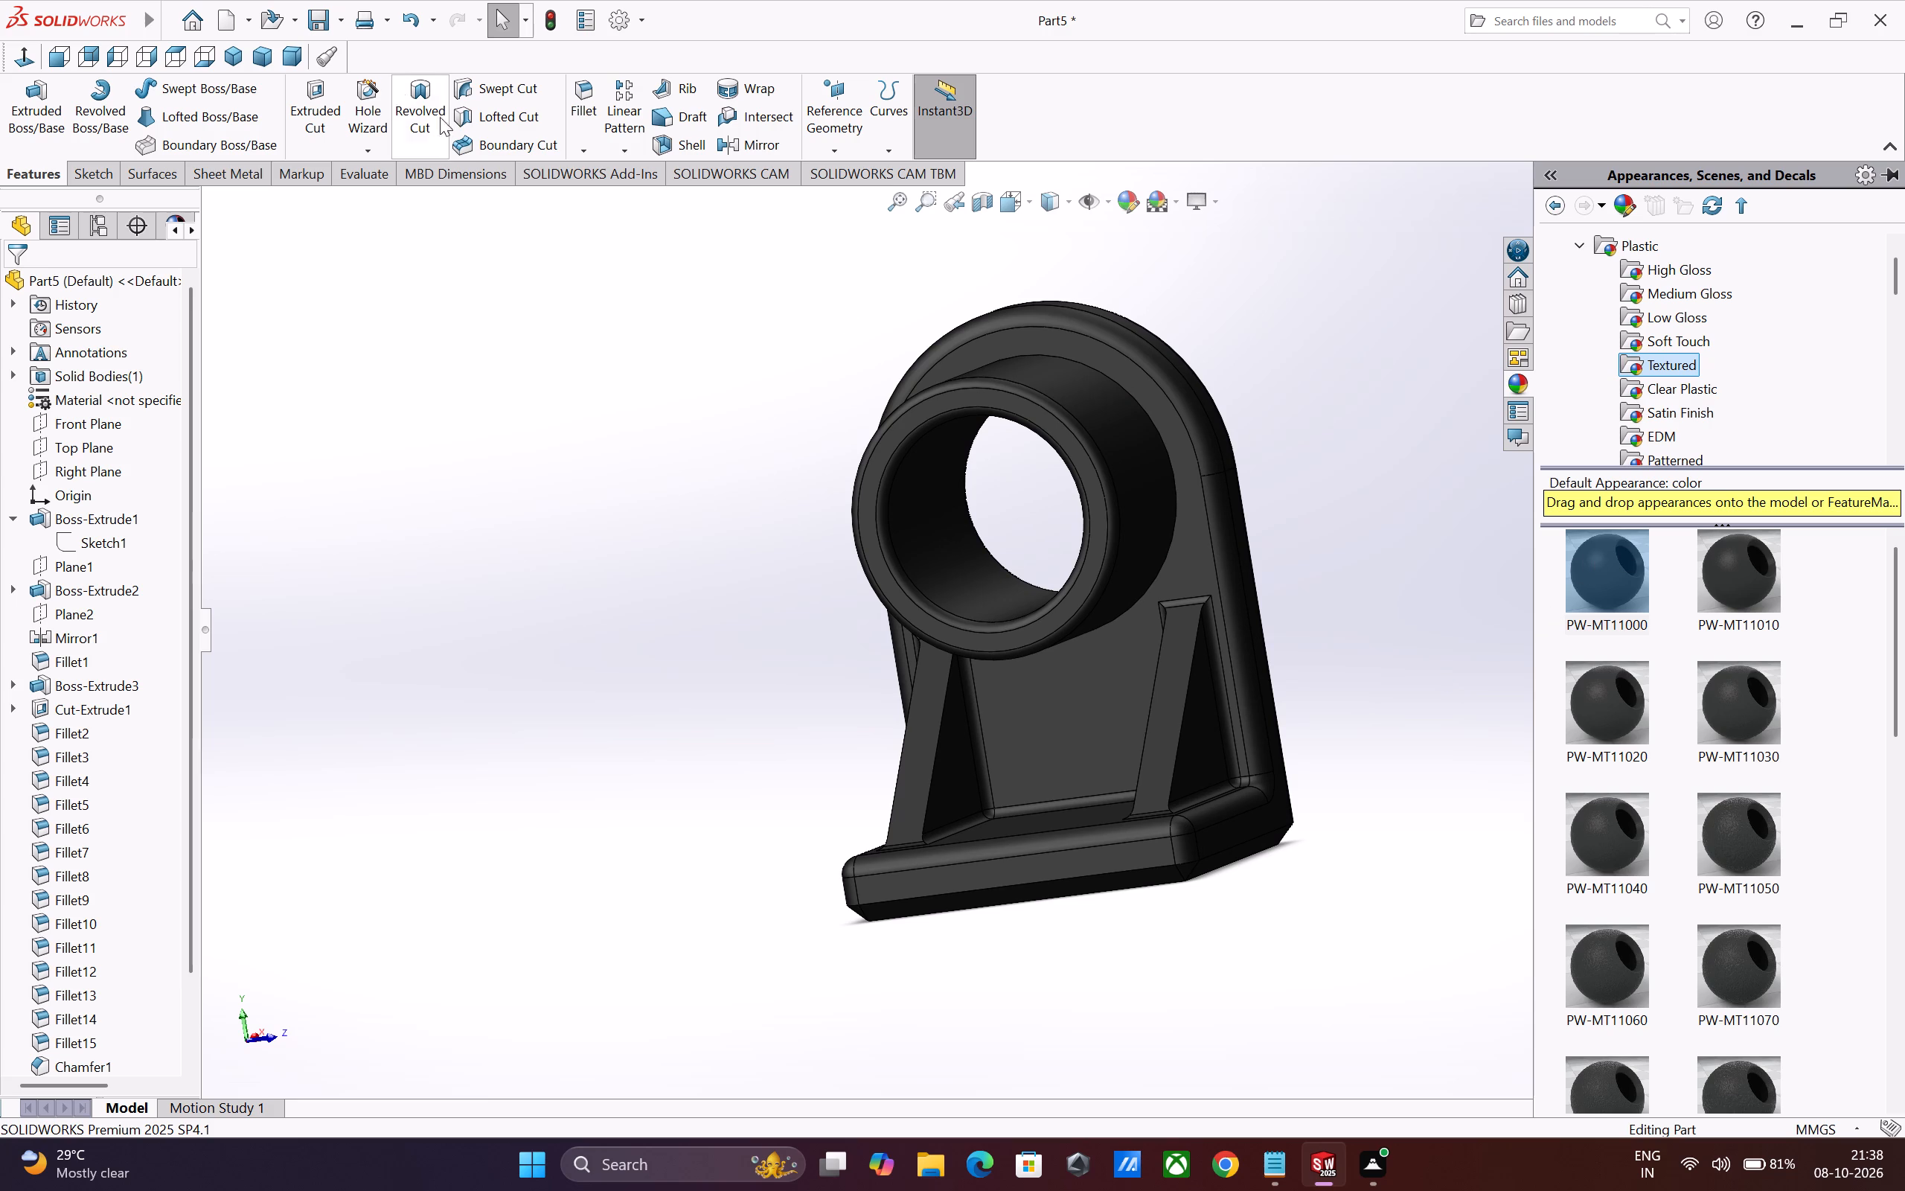
Fillet the circular edge where the boss meets the upright plate with a 1 mm radius.
{"action": "left_click", "coordinate": [578, 100]}
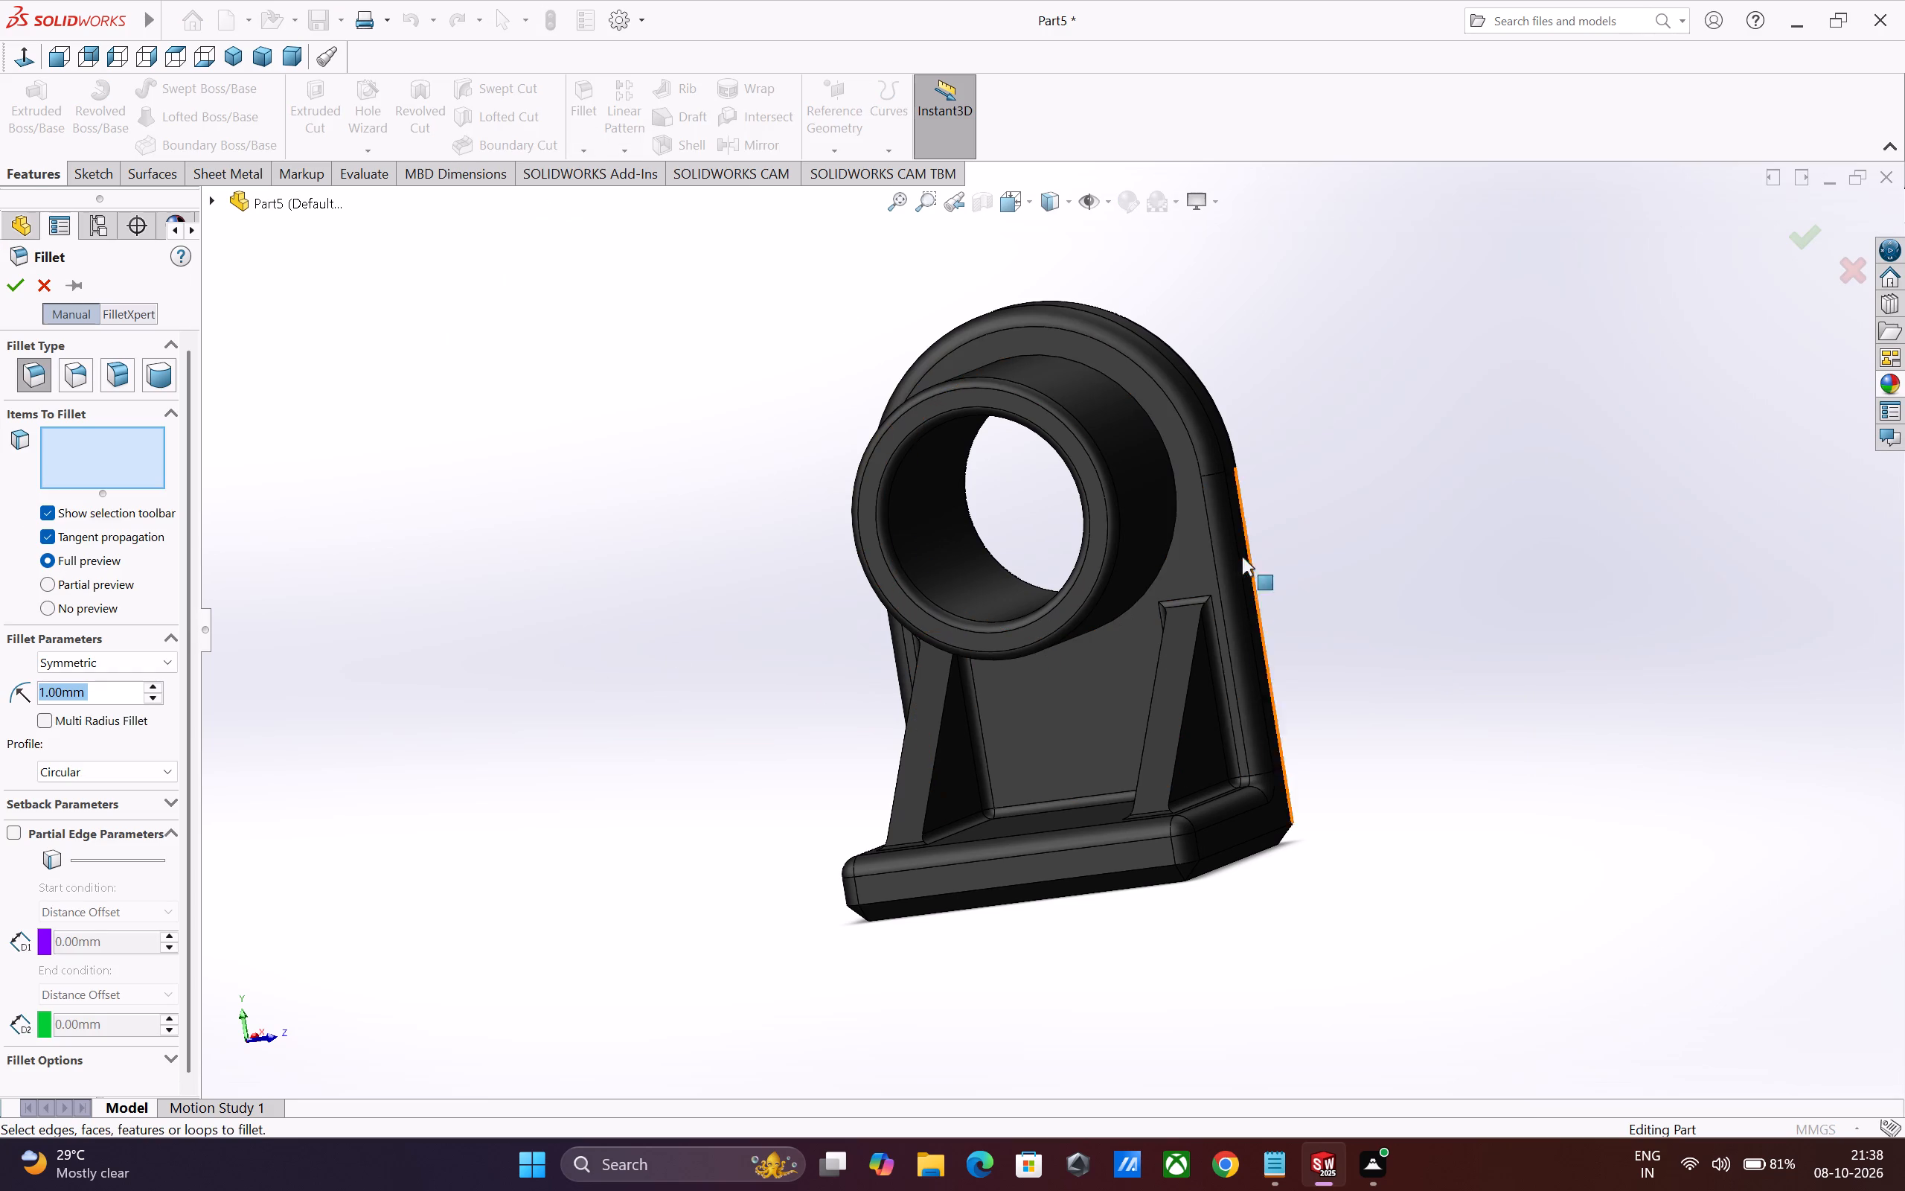
{"action": "left_click", "coordinate": [1174, 525]}
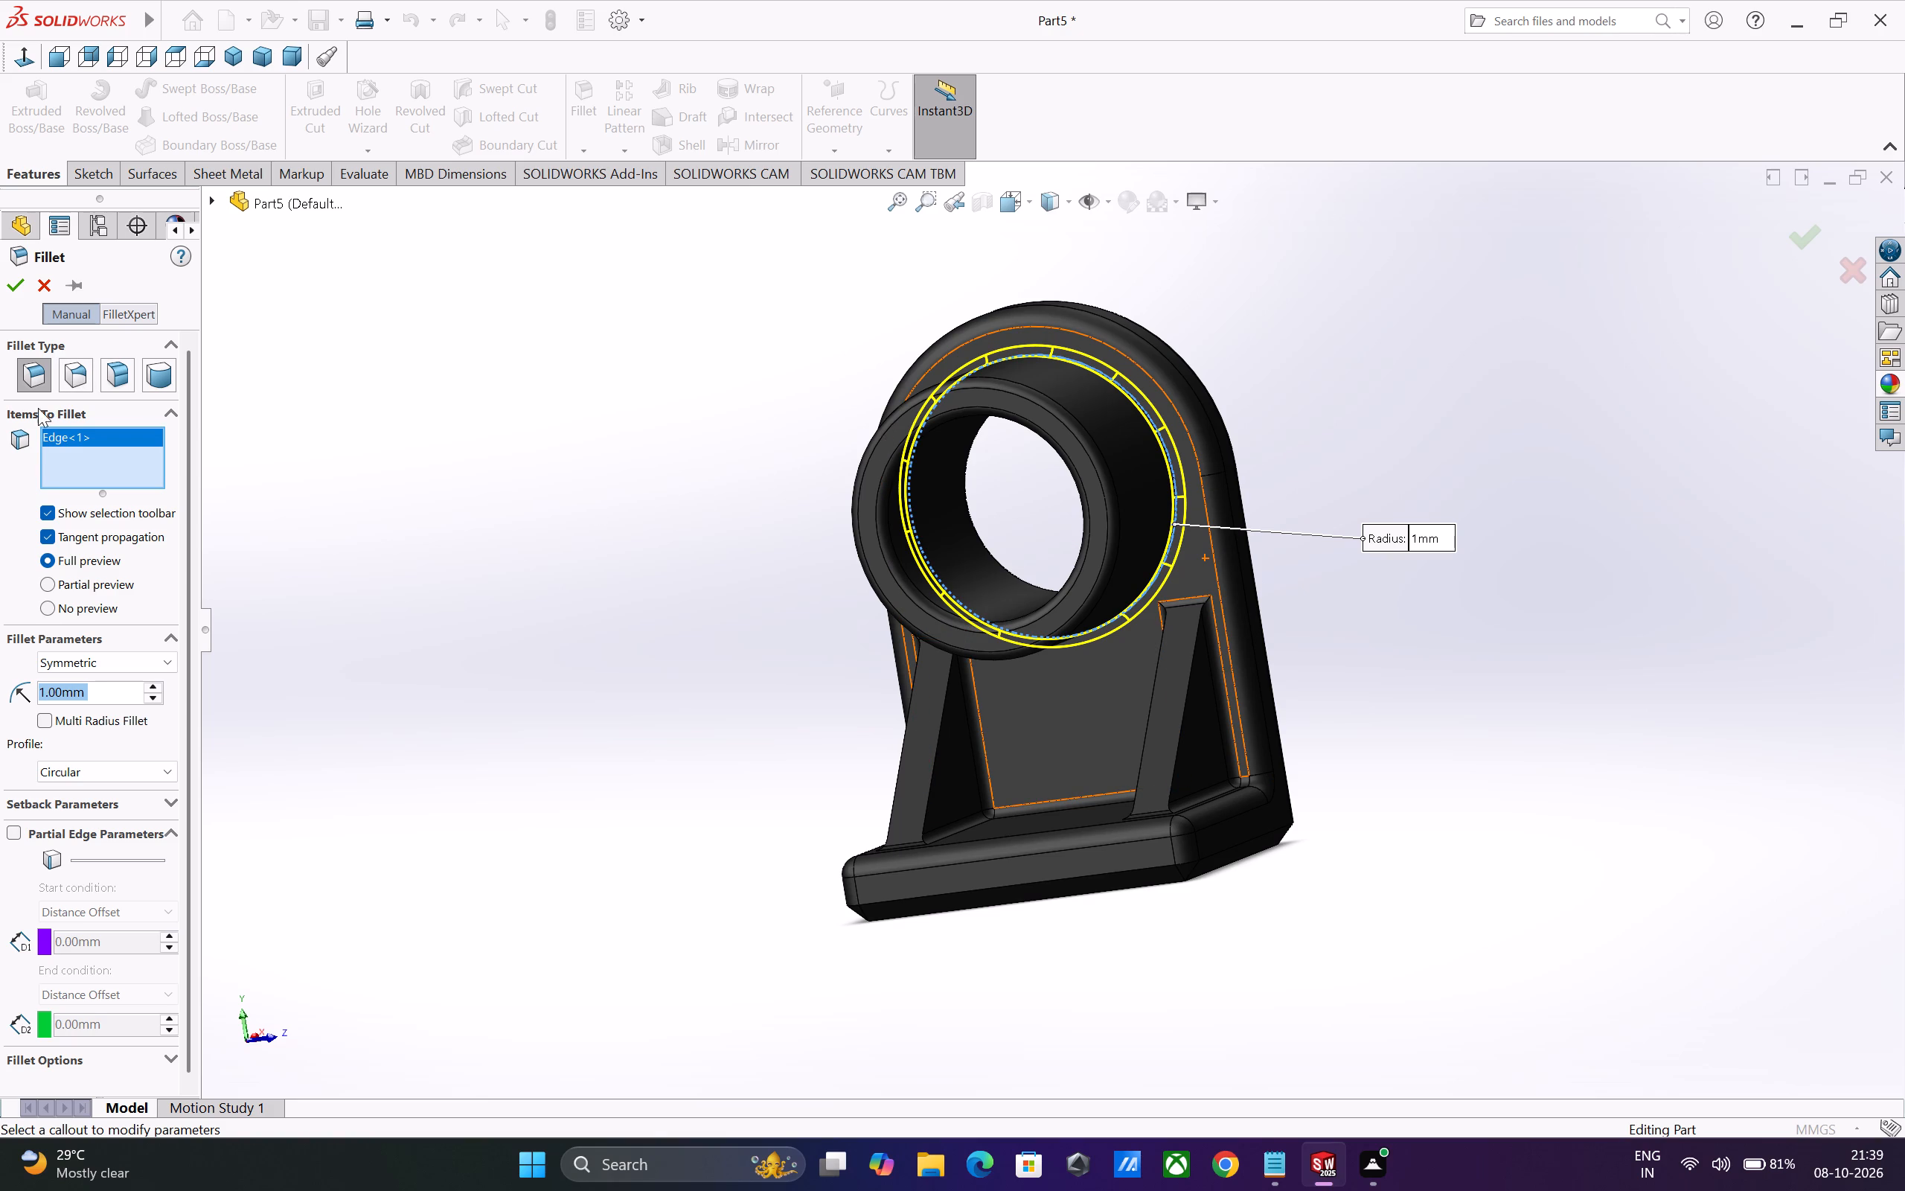
{"action": "left_click", "coordinate": [16, 291]}
{"action": "left_click", "coordinate": [471, 575]}
{"action": "middle_click_drag", "start_coordinate": [599, 641], "coordinate": [695, 638]}
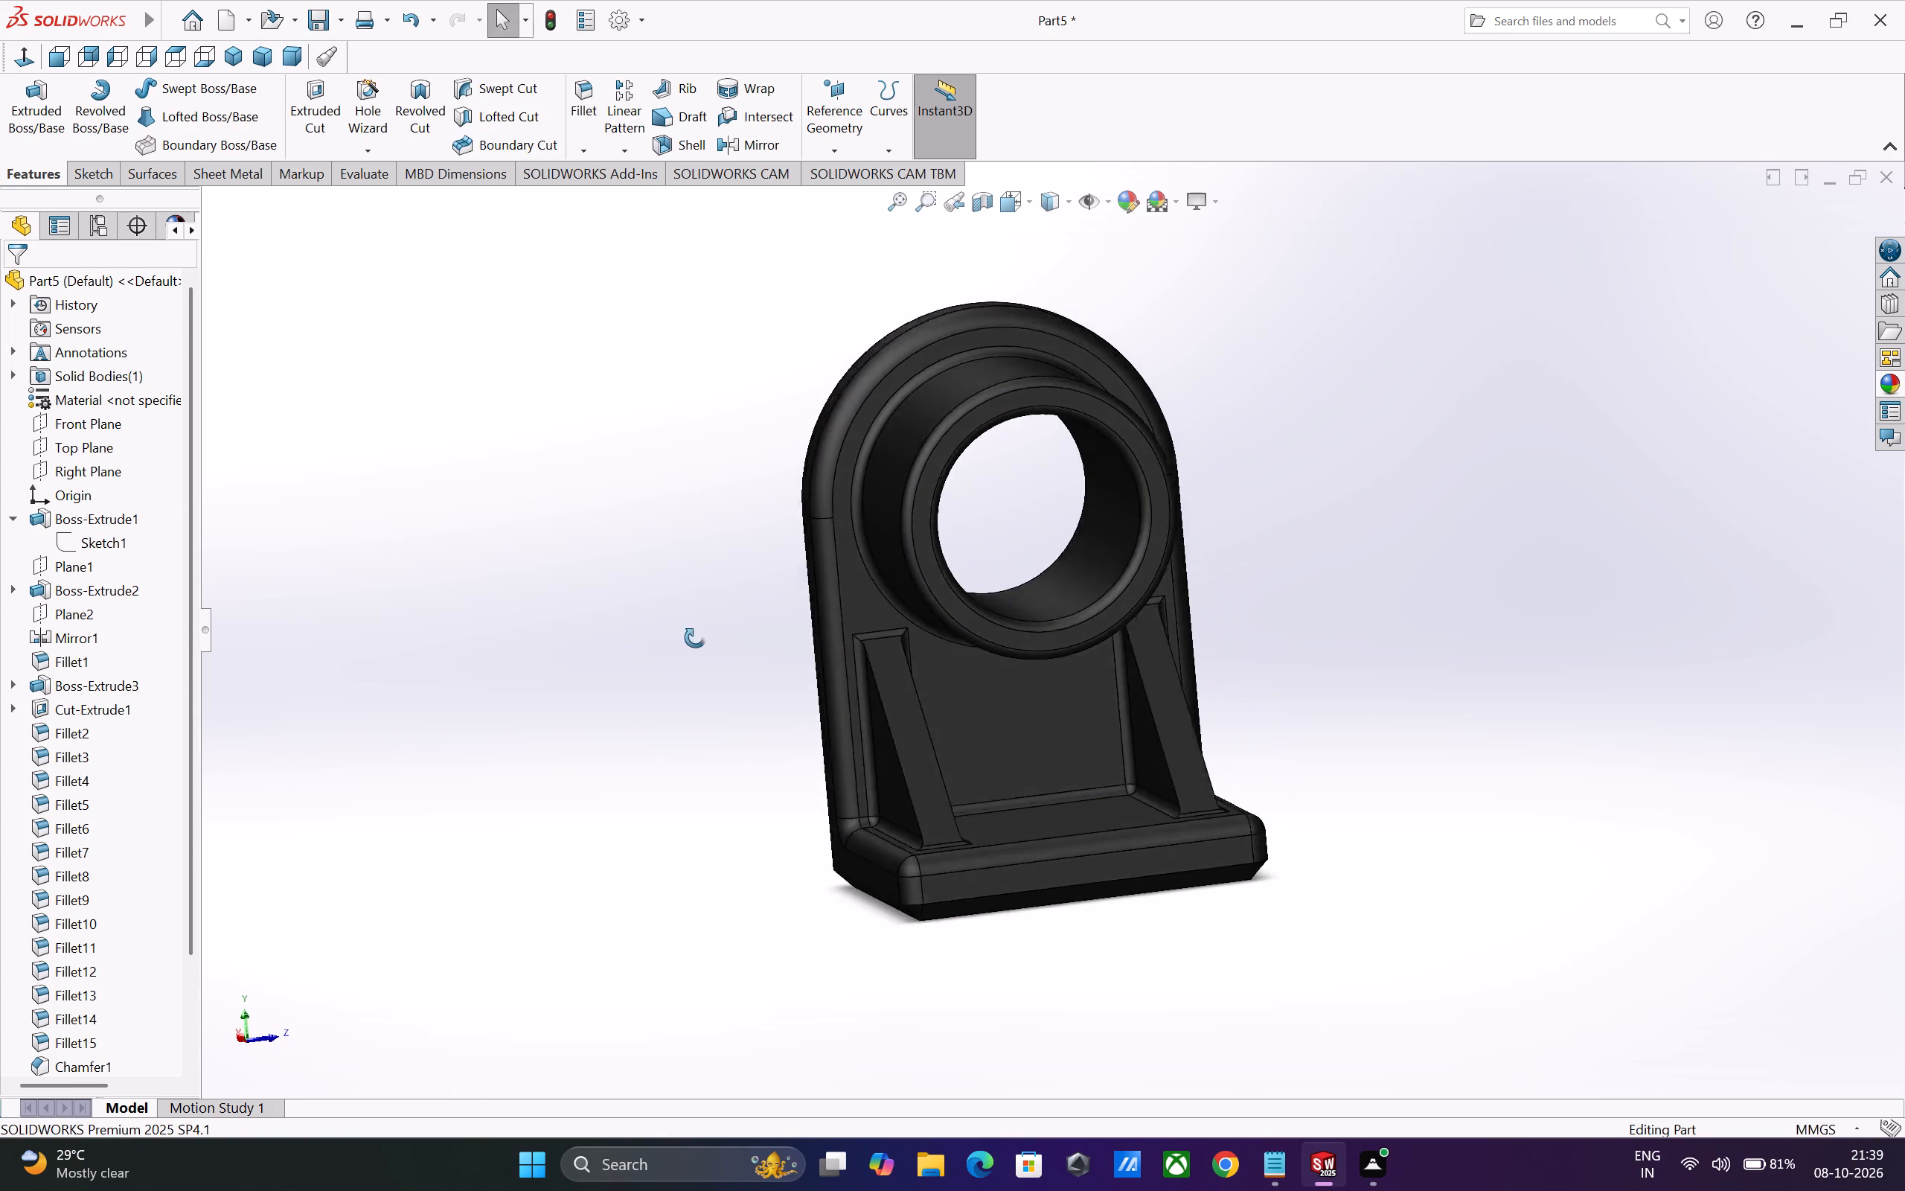
{"action": "middle_click_drag", "start_coordinate": [695, 638], "coordinate": [733, 595]}
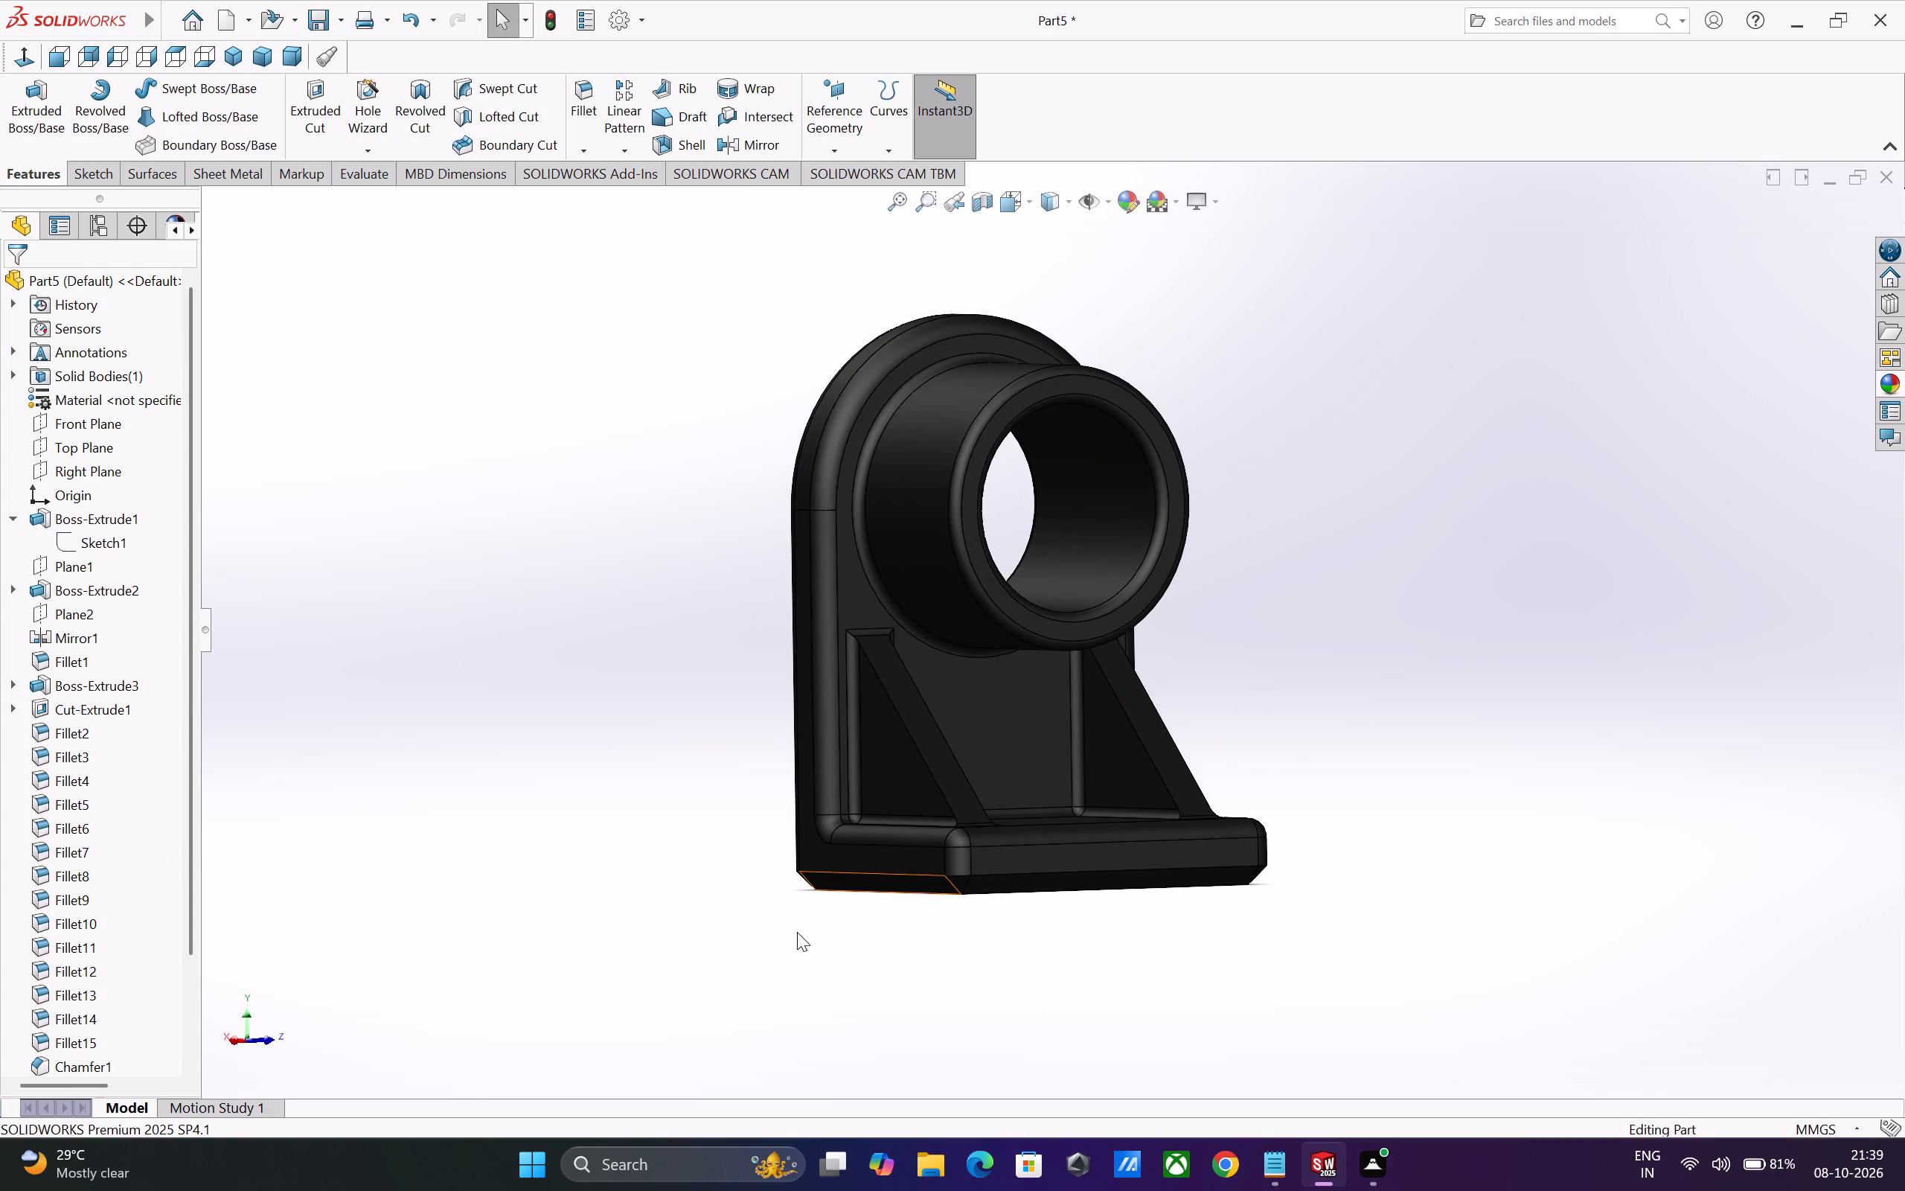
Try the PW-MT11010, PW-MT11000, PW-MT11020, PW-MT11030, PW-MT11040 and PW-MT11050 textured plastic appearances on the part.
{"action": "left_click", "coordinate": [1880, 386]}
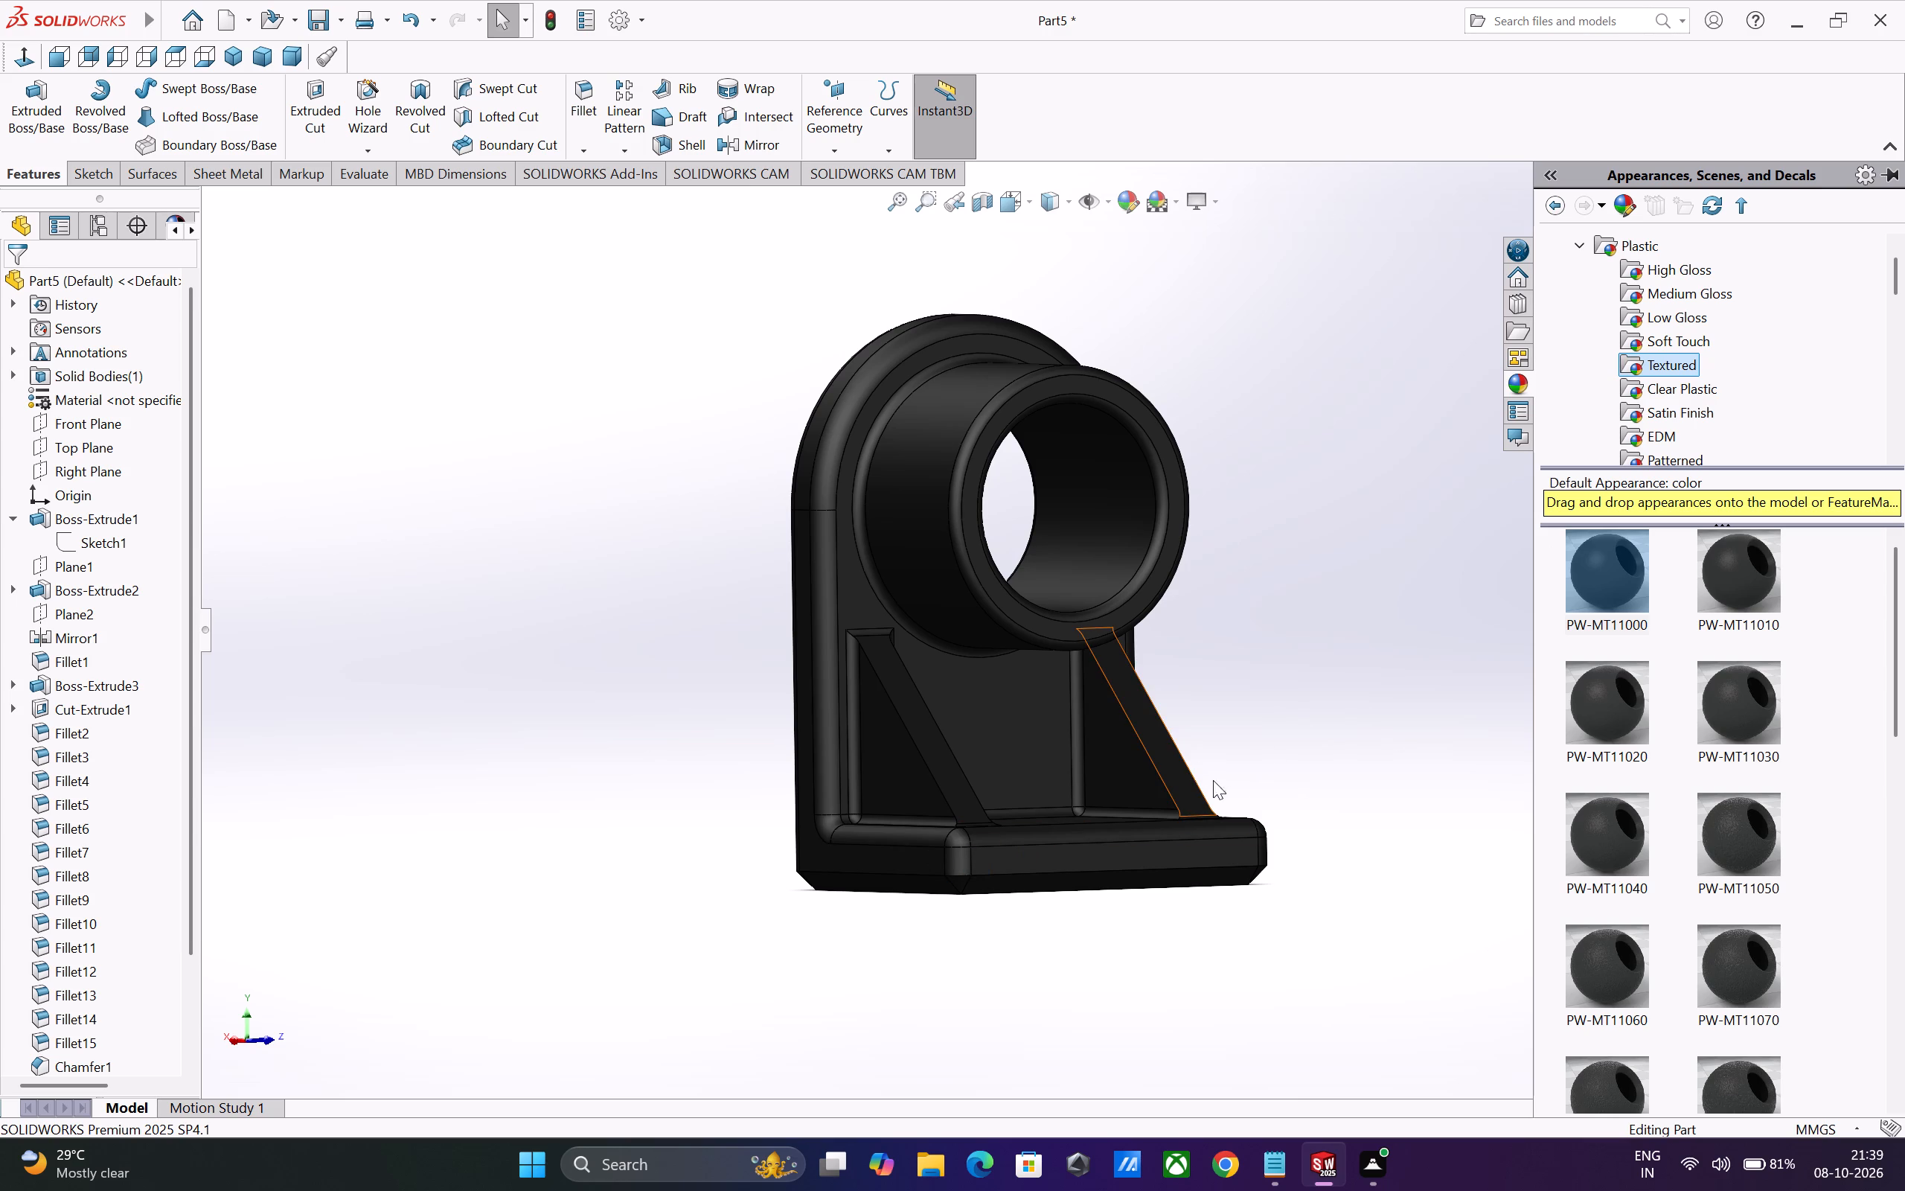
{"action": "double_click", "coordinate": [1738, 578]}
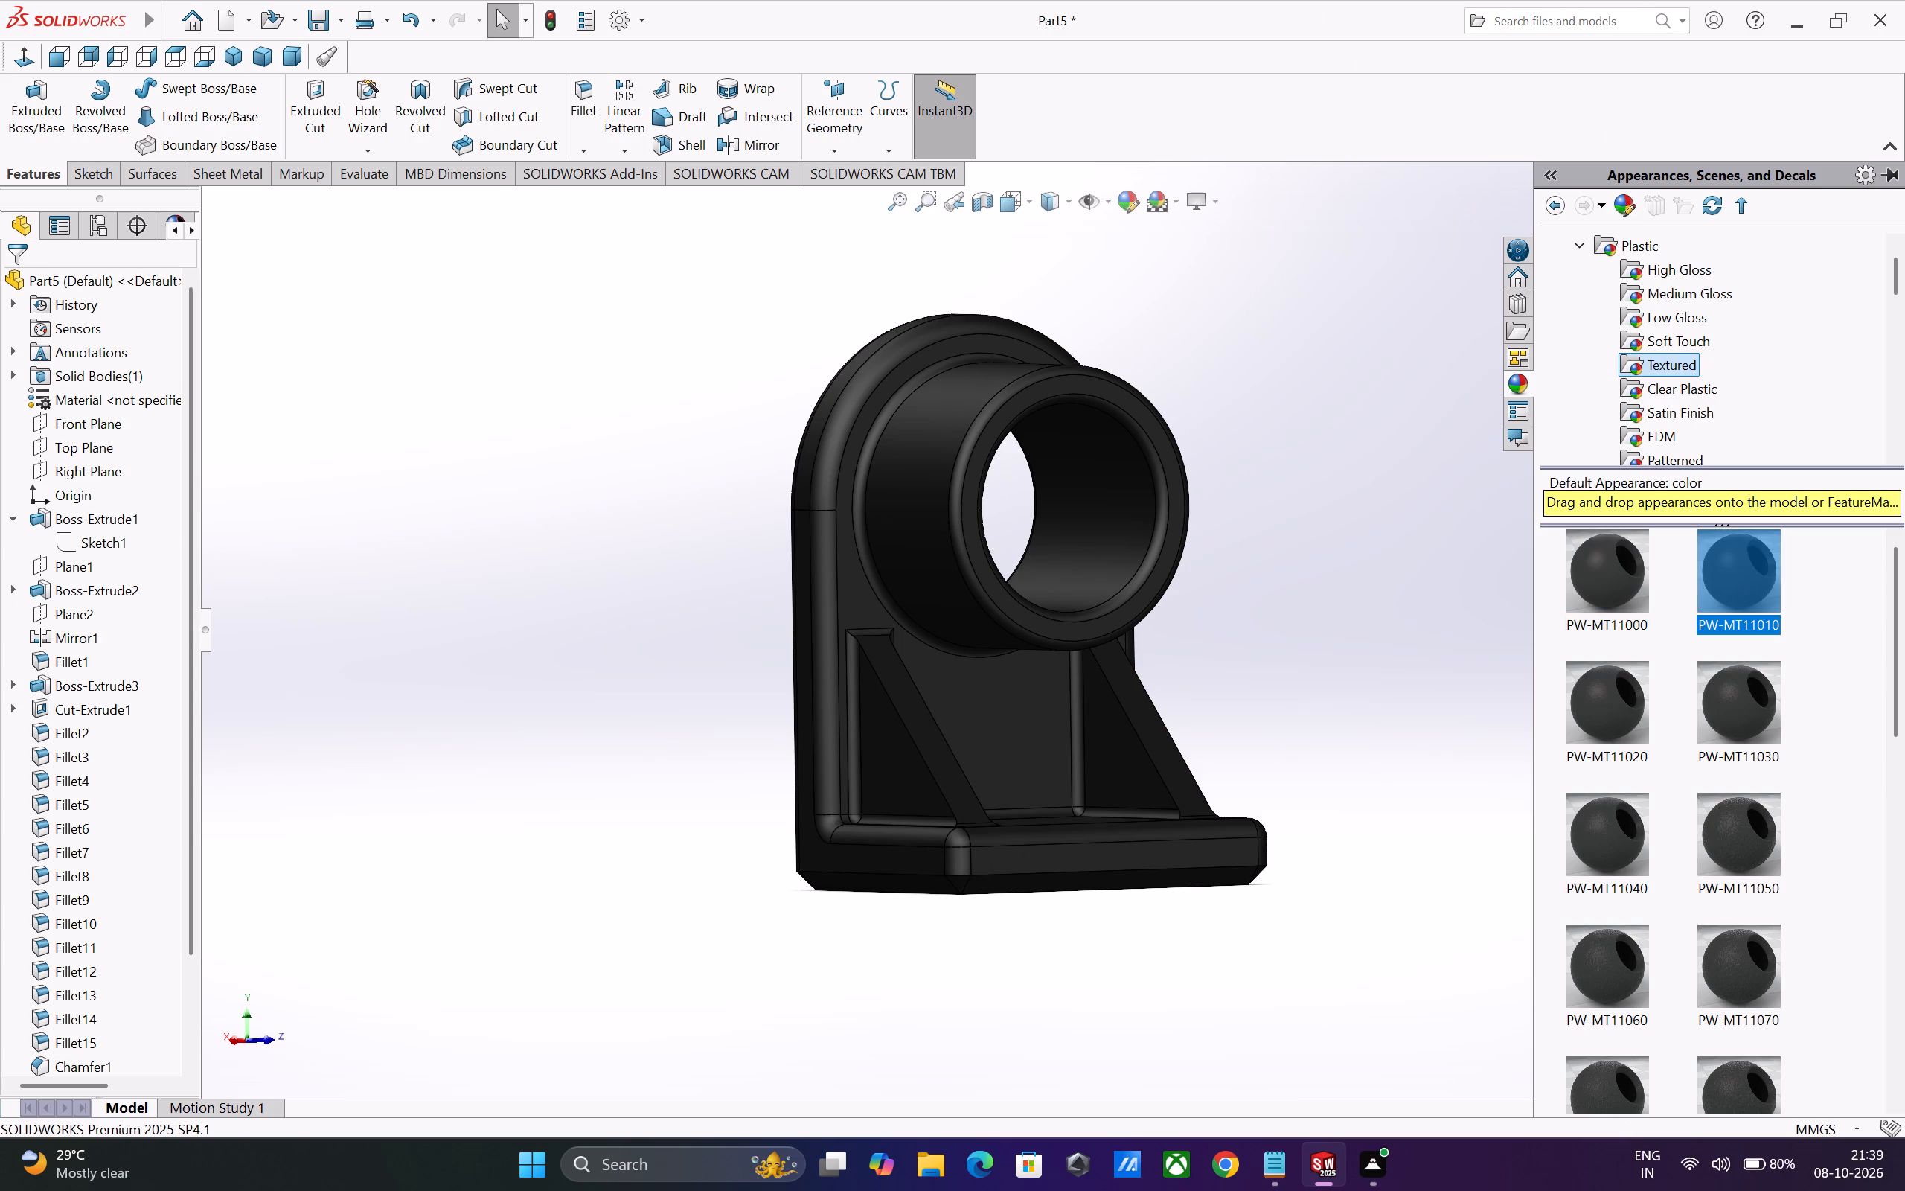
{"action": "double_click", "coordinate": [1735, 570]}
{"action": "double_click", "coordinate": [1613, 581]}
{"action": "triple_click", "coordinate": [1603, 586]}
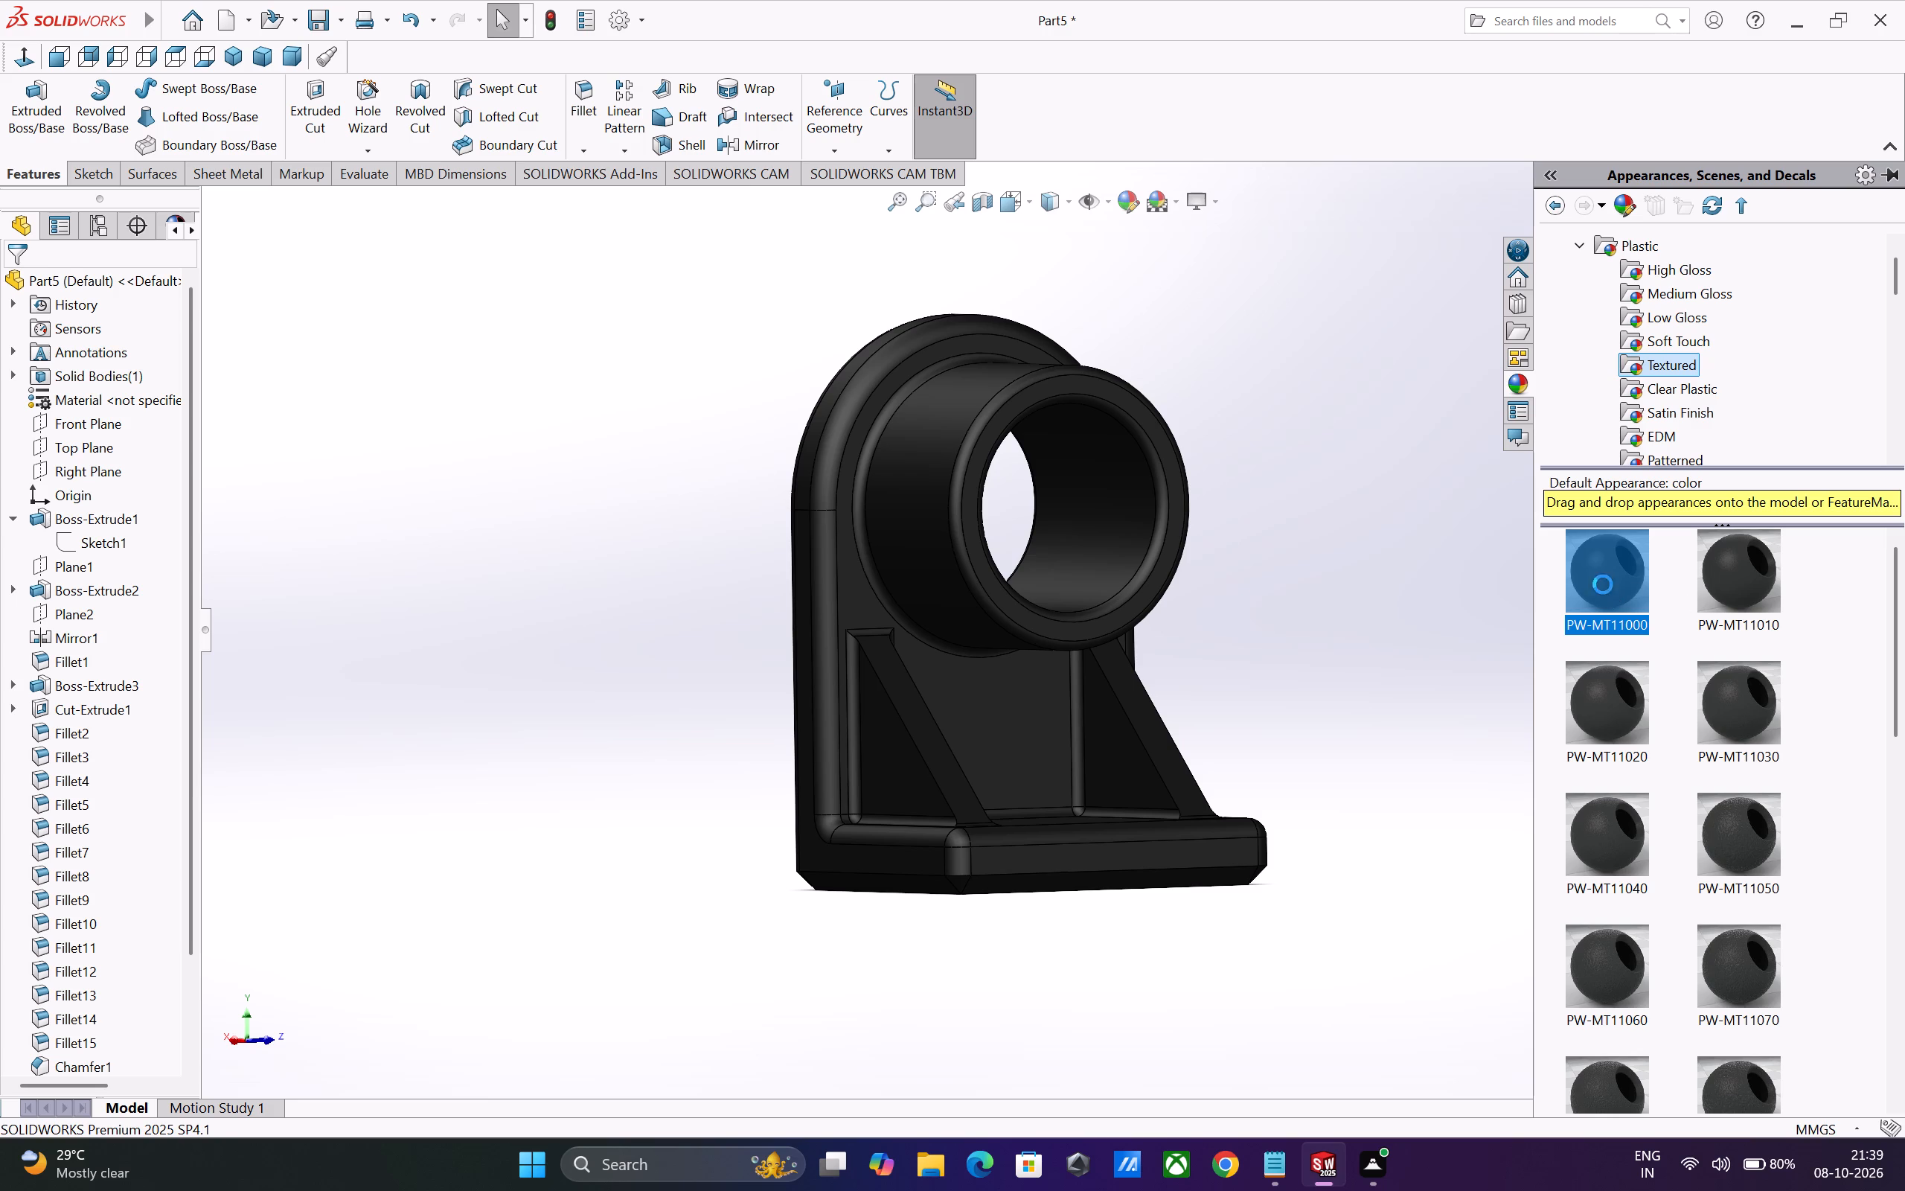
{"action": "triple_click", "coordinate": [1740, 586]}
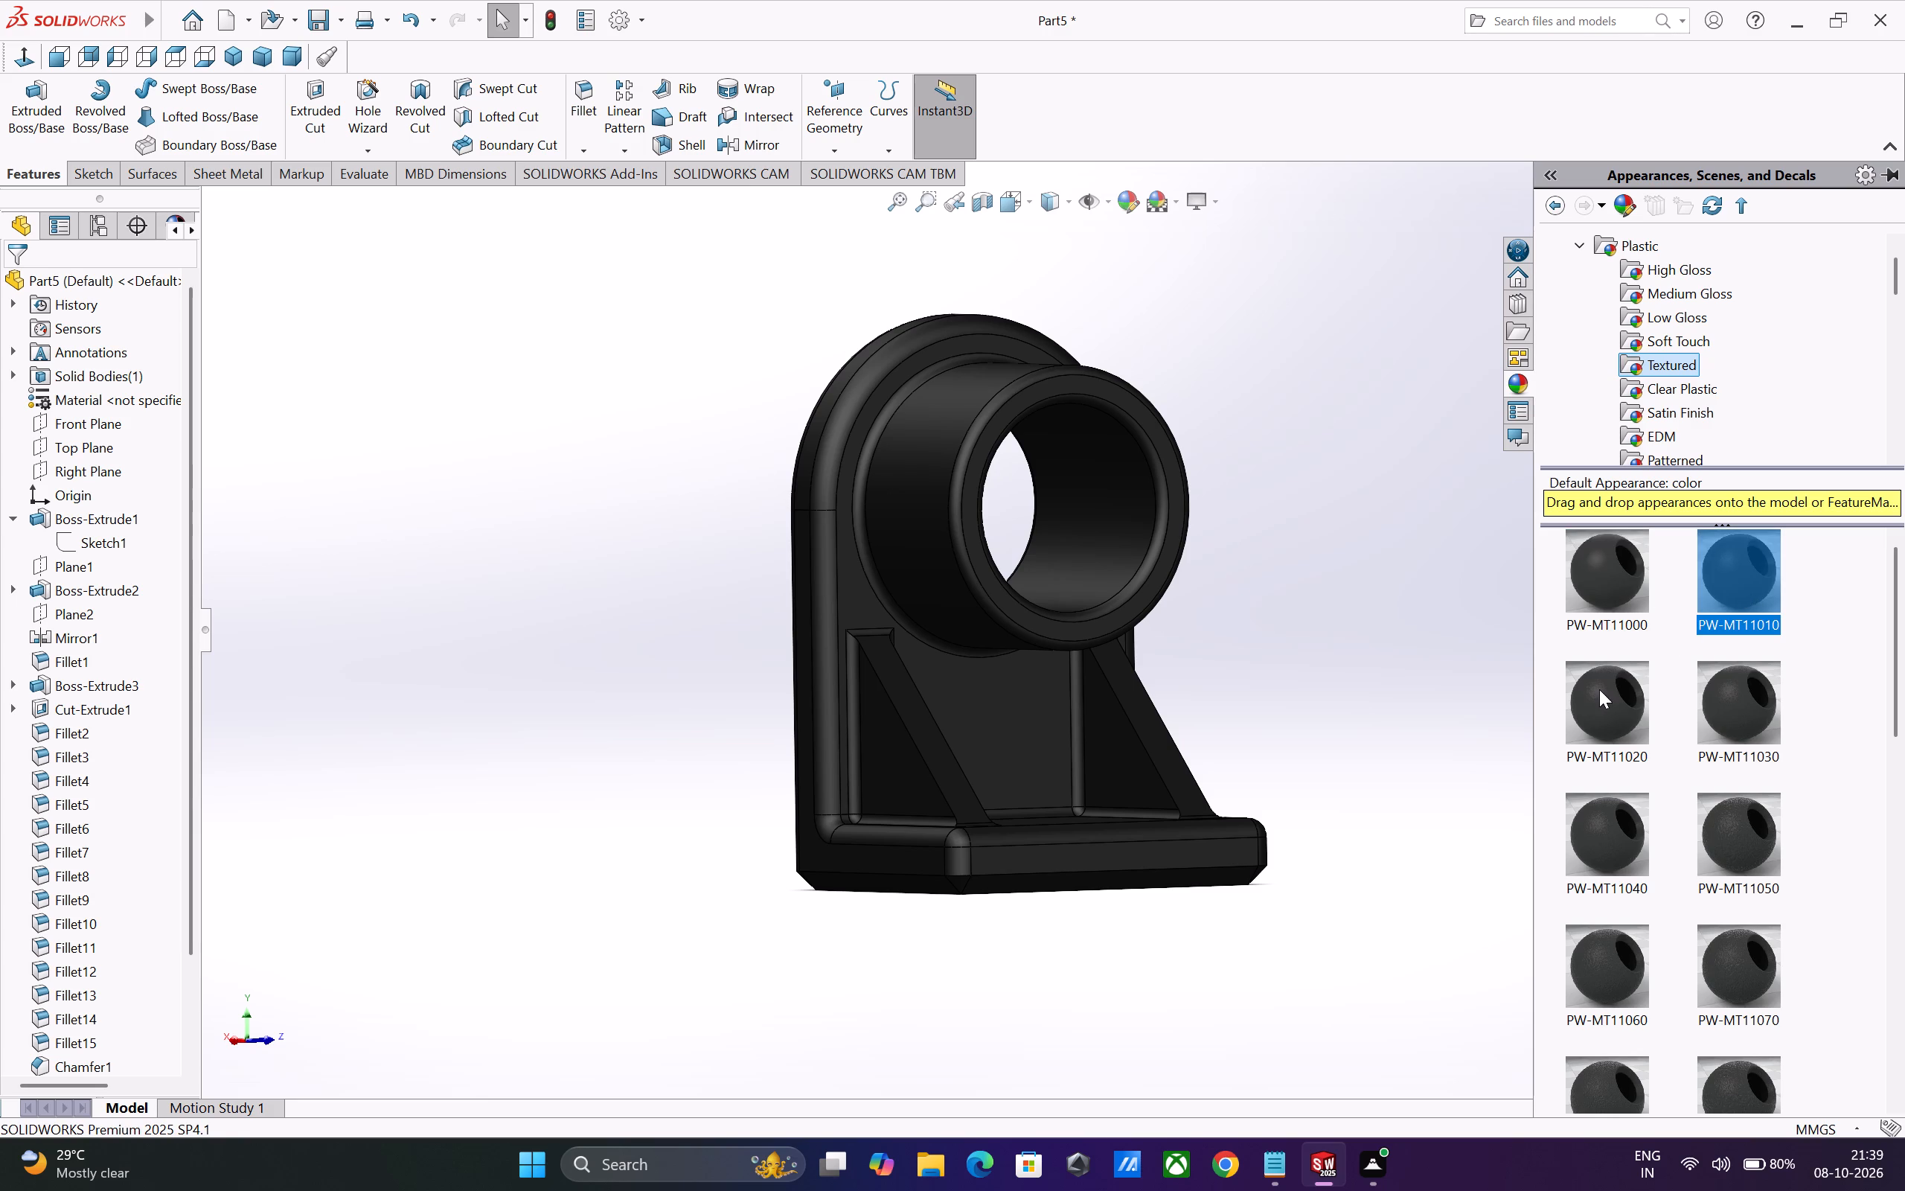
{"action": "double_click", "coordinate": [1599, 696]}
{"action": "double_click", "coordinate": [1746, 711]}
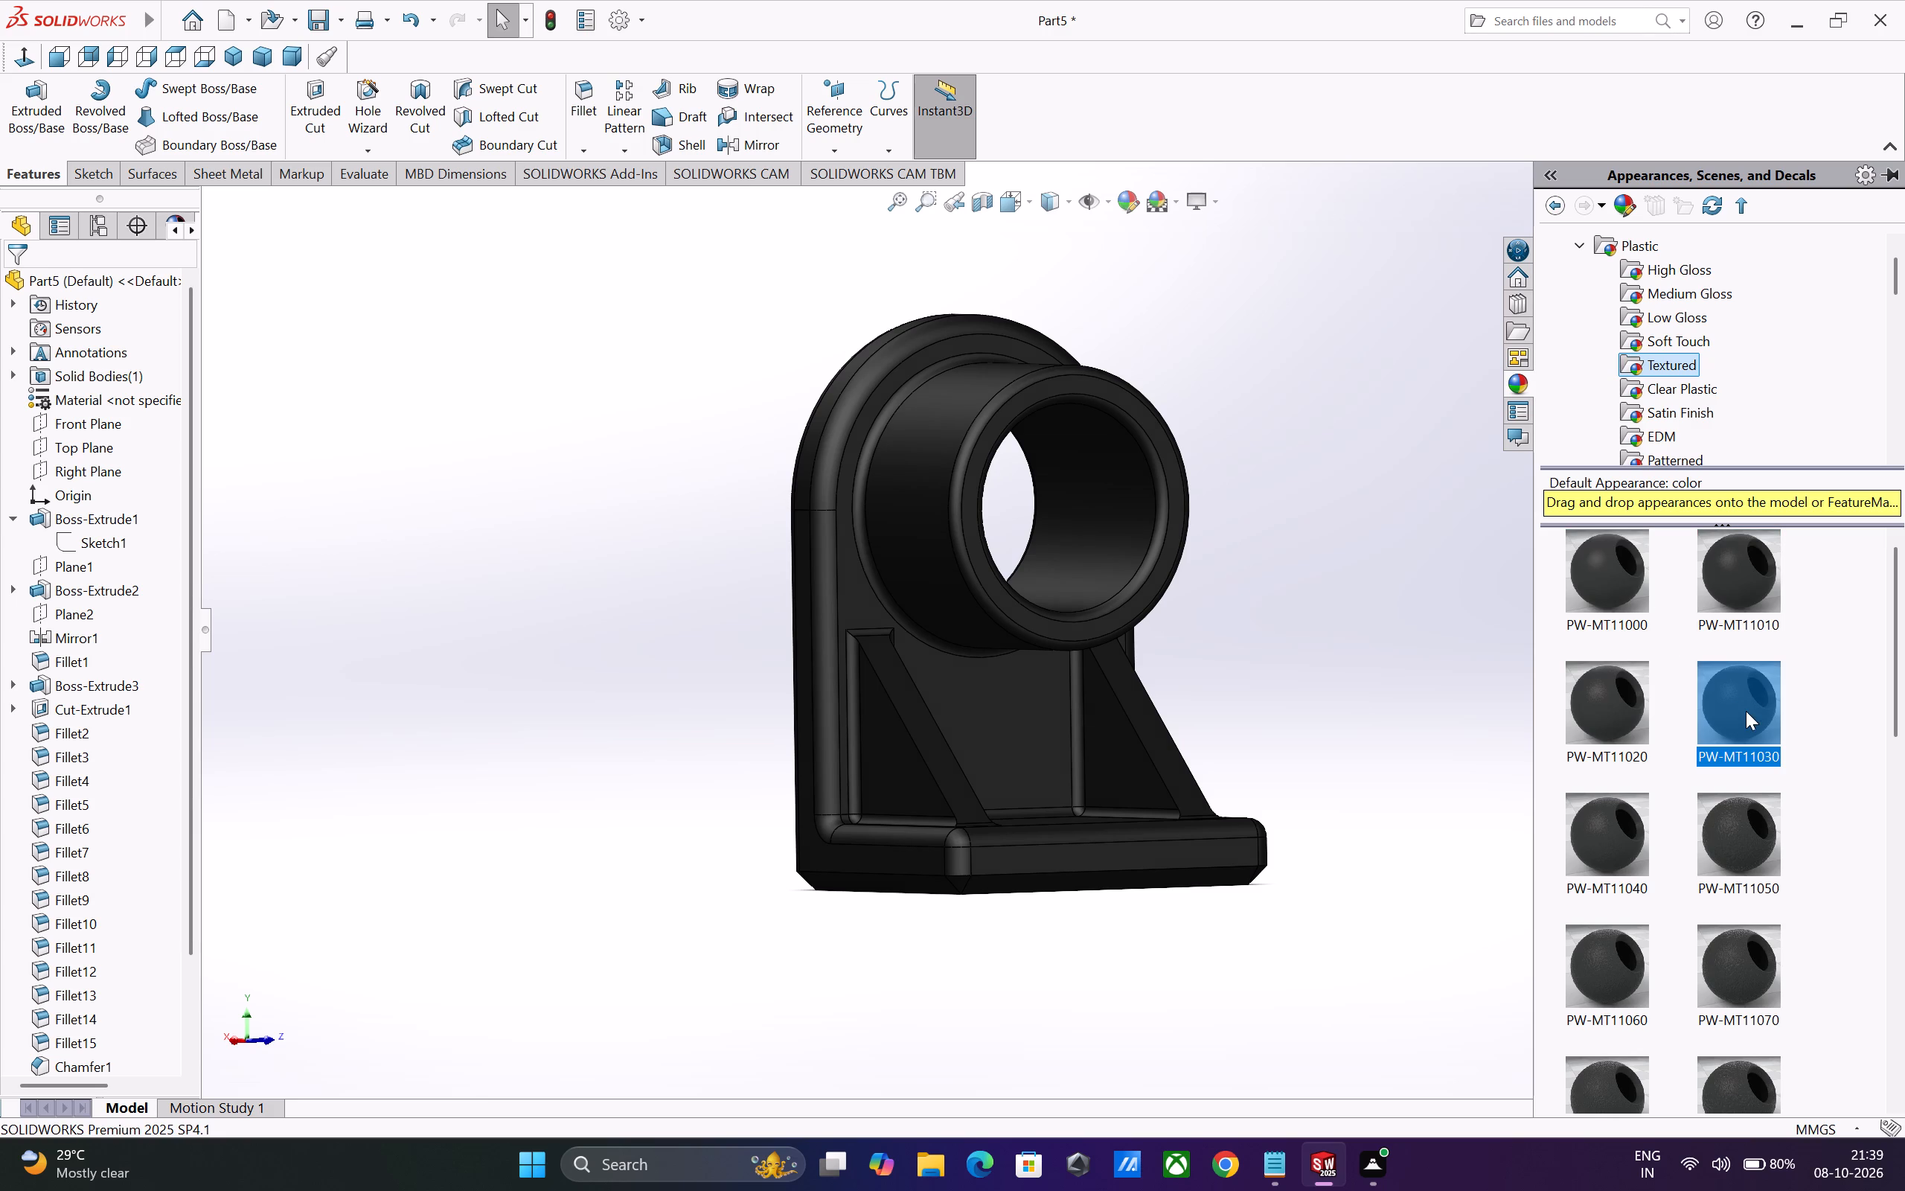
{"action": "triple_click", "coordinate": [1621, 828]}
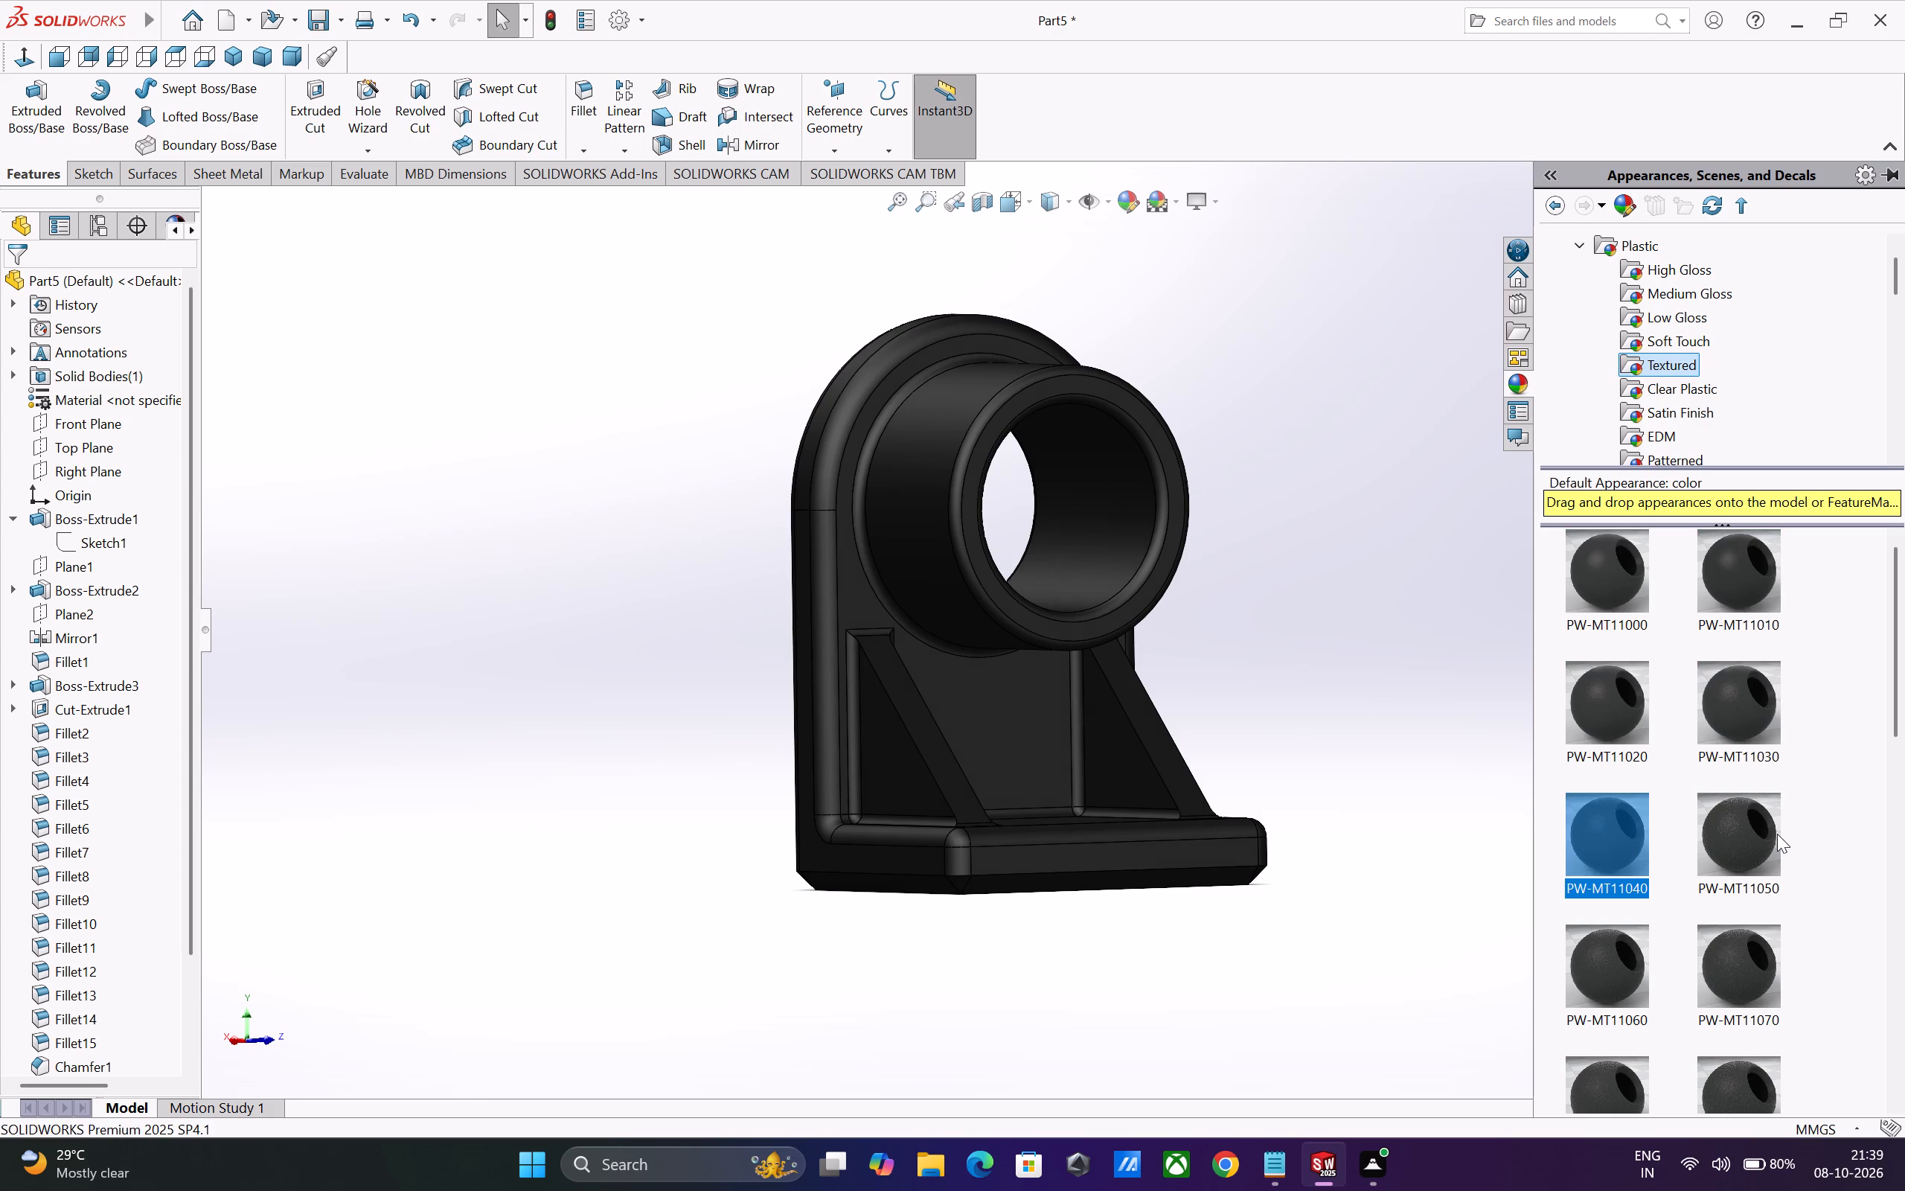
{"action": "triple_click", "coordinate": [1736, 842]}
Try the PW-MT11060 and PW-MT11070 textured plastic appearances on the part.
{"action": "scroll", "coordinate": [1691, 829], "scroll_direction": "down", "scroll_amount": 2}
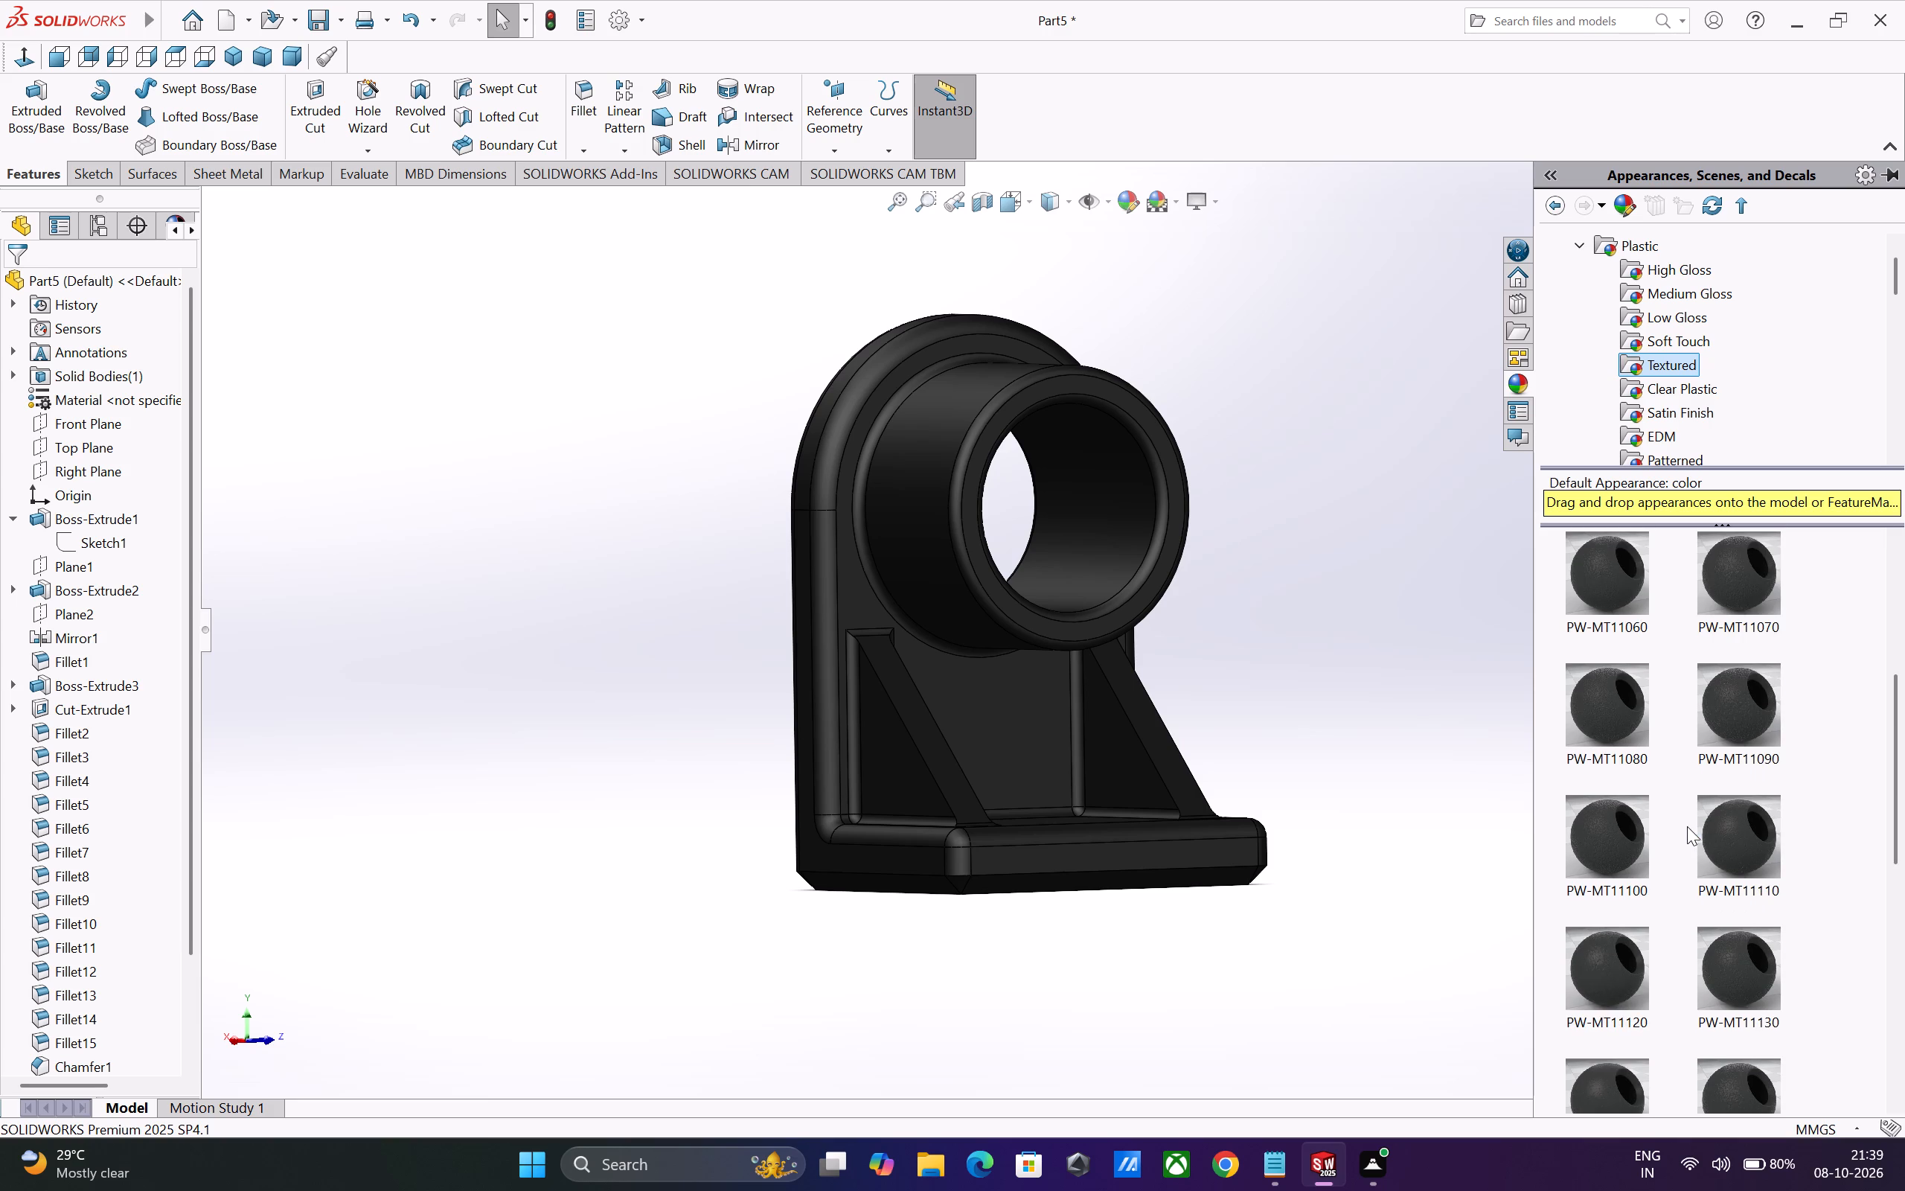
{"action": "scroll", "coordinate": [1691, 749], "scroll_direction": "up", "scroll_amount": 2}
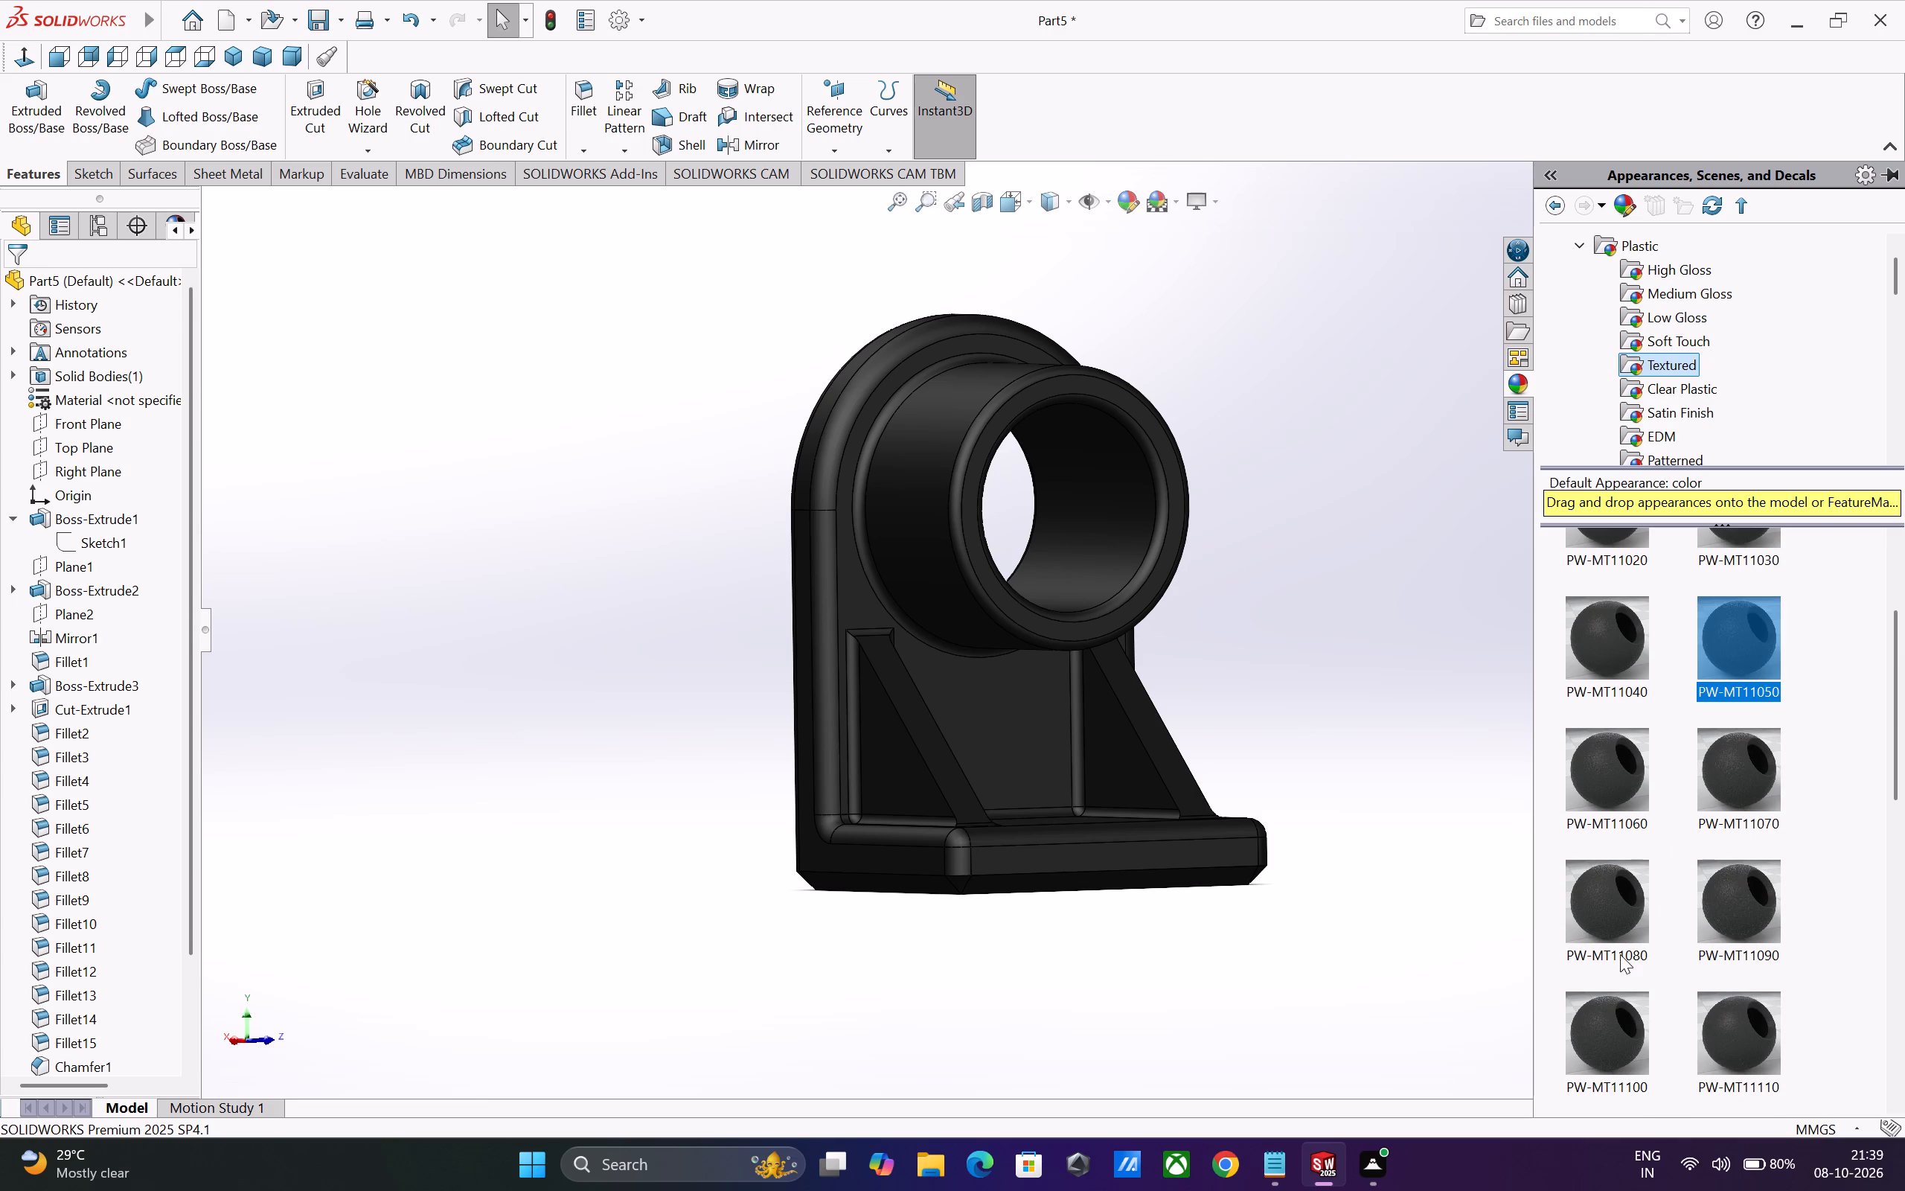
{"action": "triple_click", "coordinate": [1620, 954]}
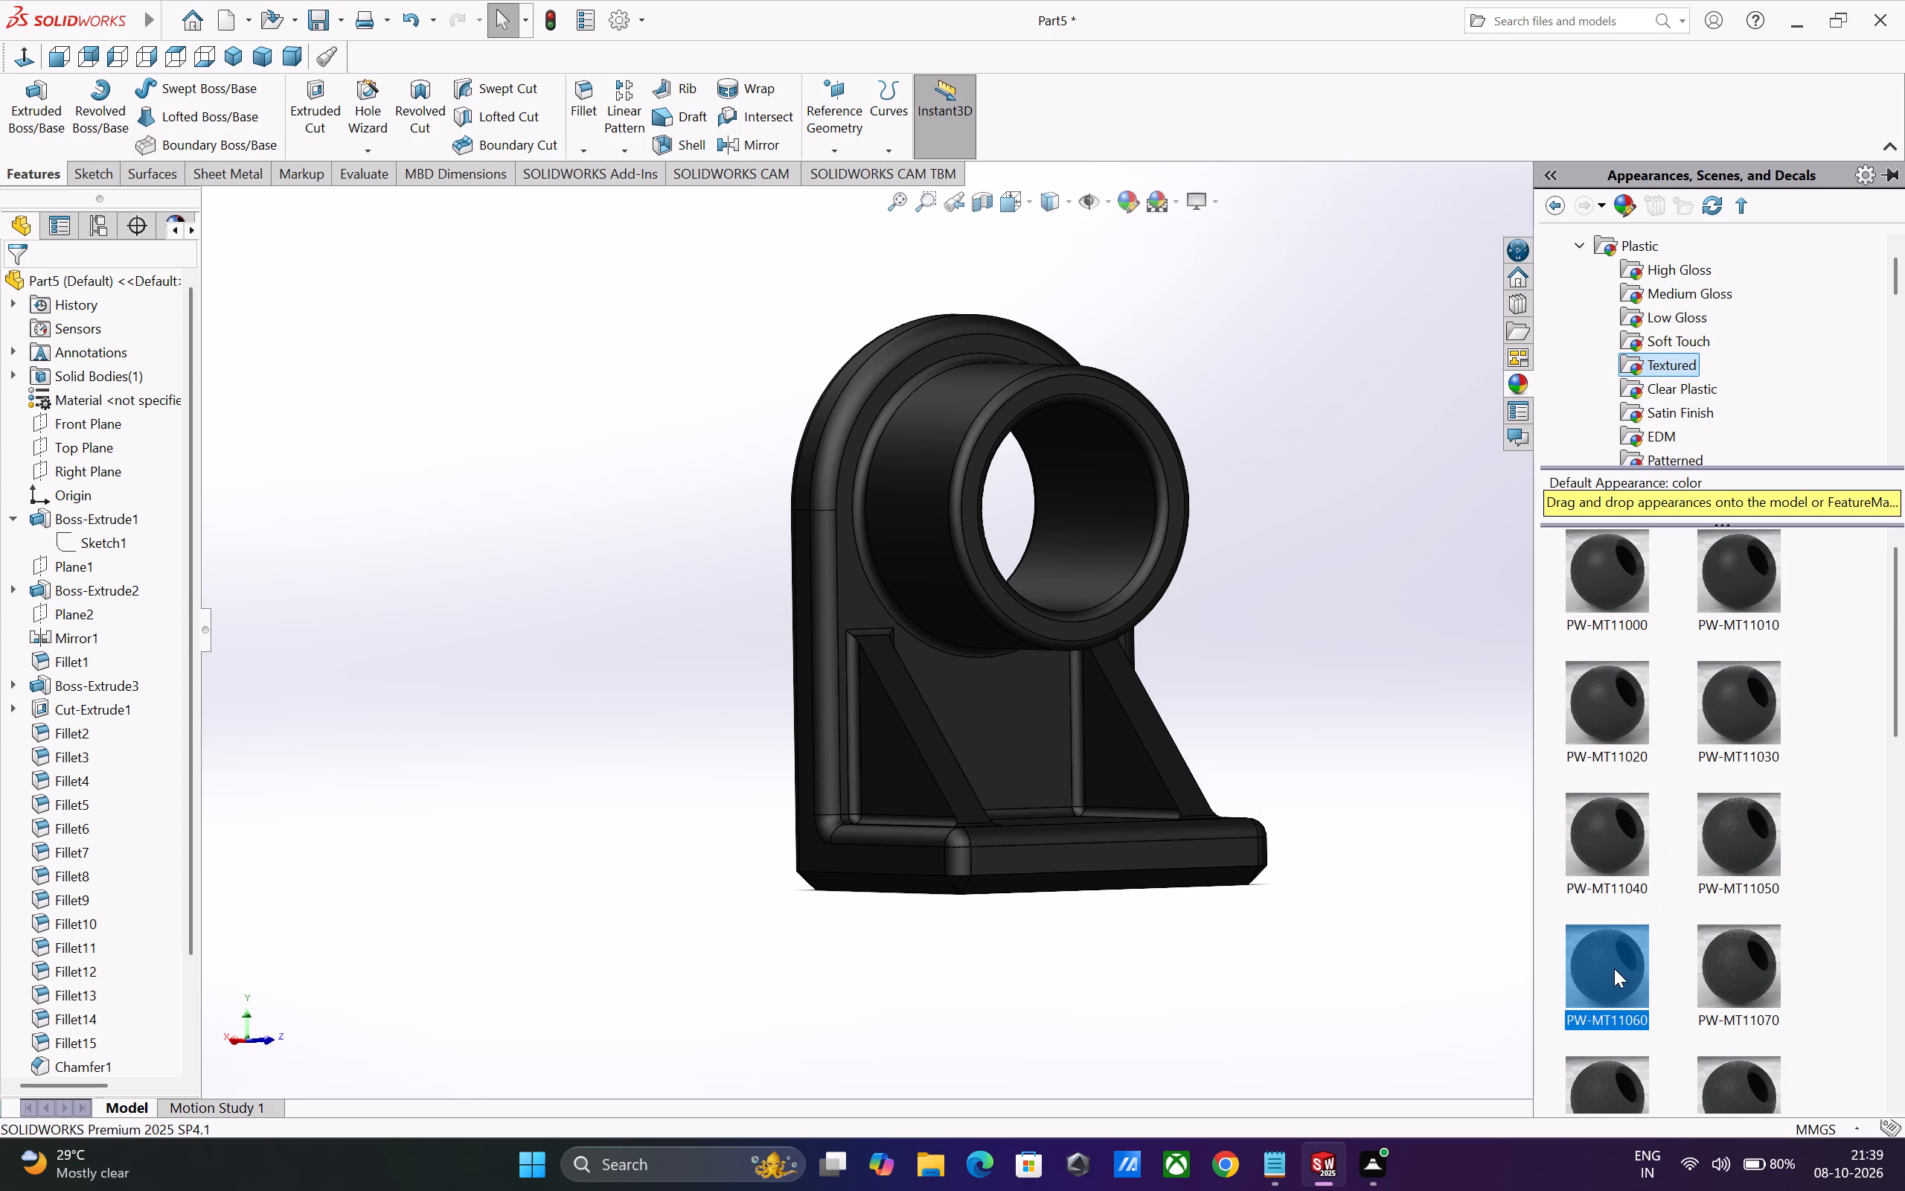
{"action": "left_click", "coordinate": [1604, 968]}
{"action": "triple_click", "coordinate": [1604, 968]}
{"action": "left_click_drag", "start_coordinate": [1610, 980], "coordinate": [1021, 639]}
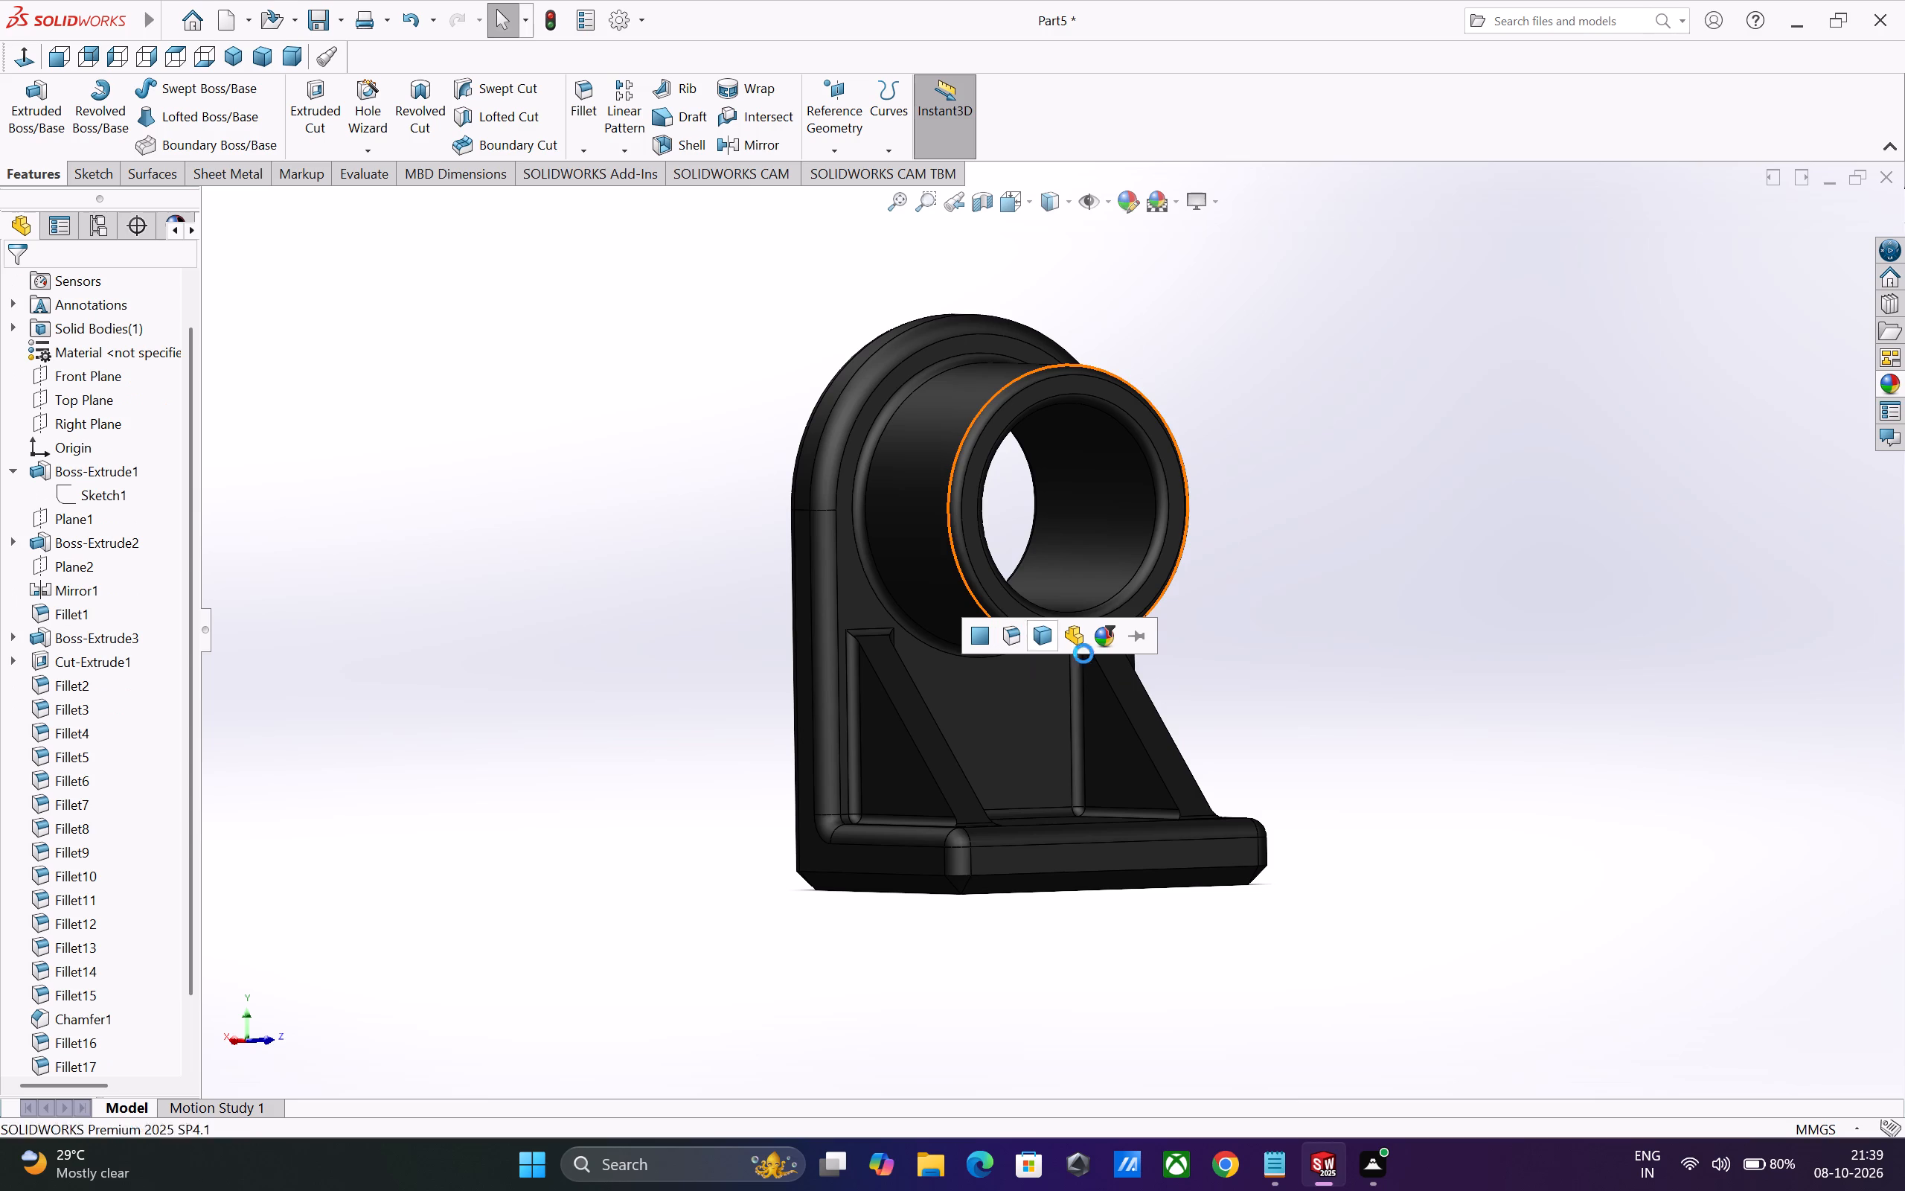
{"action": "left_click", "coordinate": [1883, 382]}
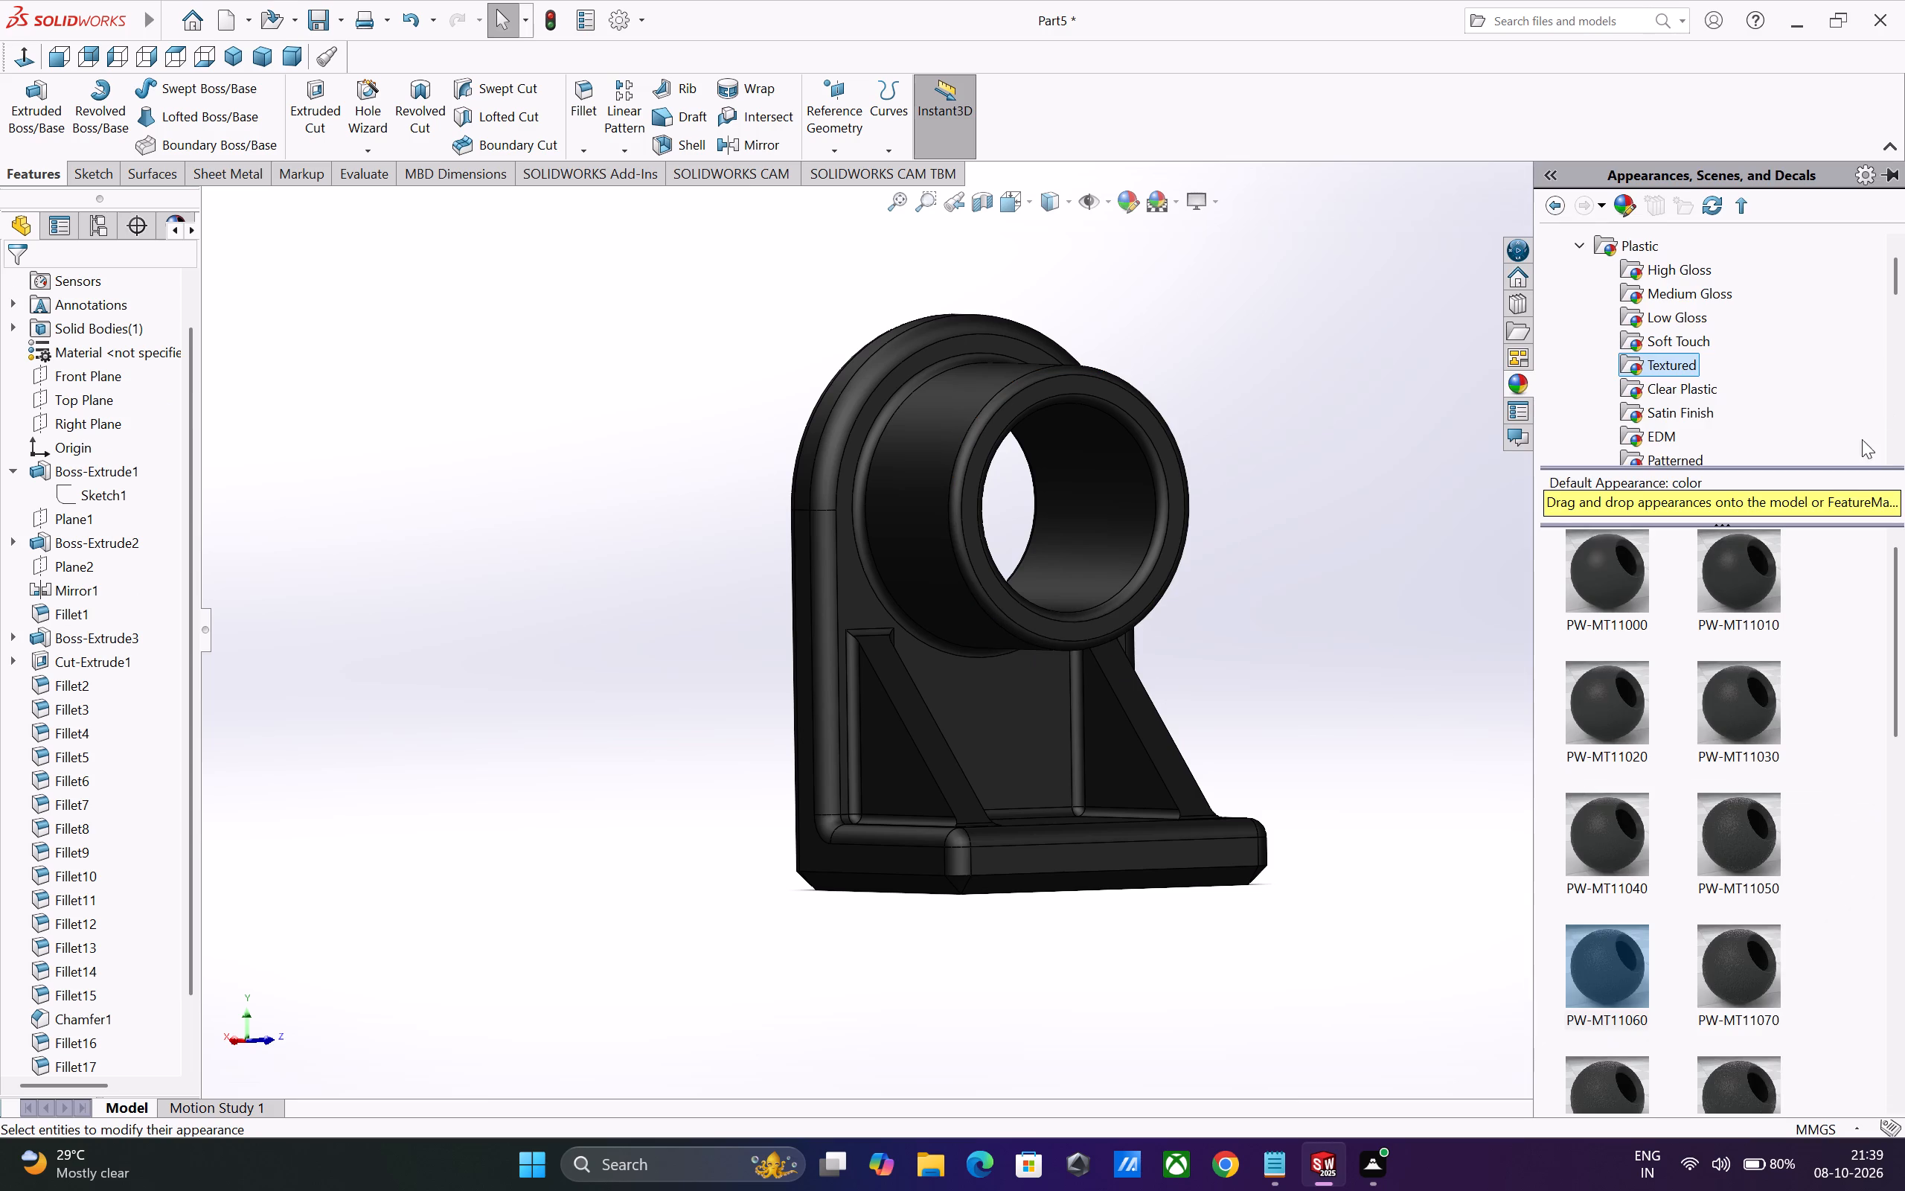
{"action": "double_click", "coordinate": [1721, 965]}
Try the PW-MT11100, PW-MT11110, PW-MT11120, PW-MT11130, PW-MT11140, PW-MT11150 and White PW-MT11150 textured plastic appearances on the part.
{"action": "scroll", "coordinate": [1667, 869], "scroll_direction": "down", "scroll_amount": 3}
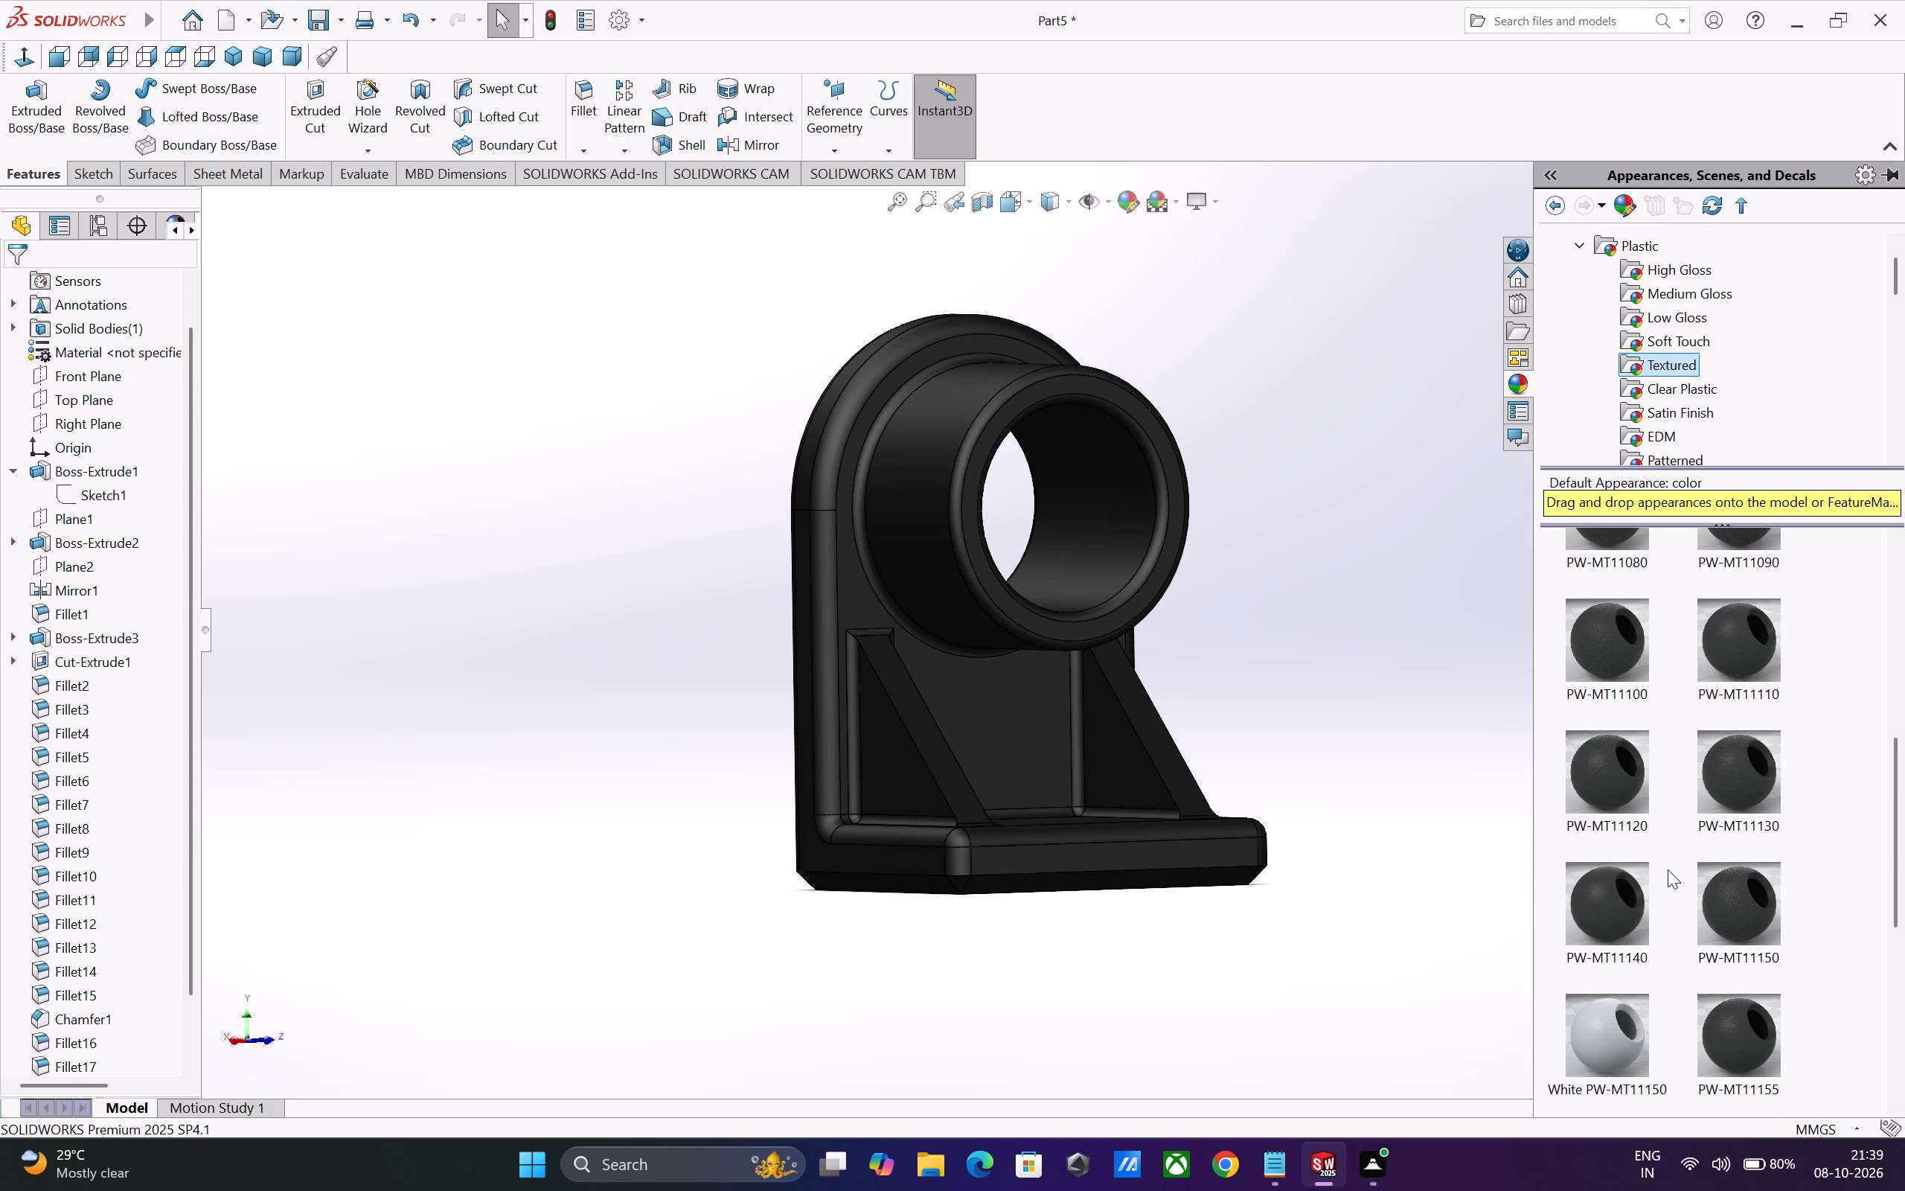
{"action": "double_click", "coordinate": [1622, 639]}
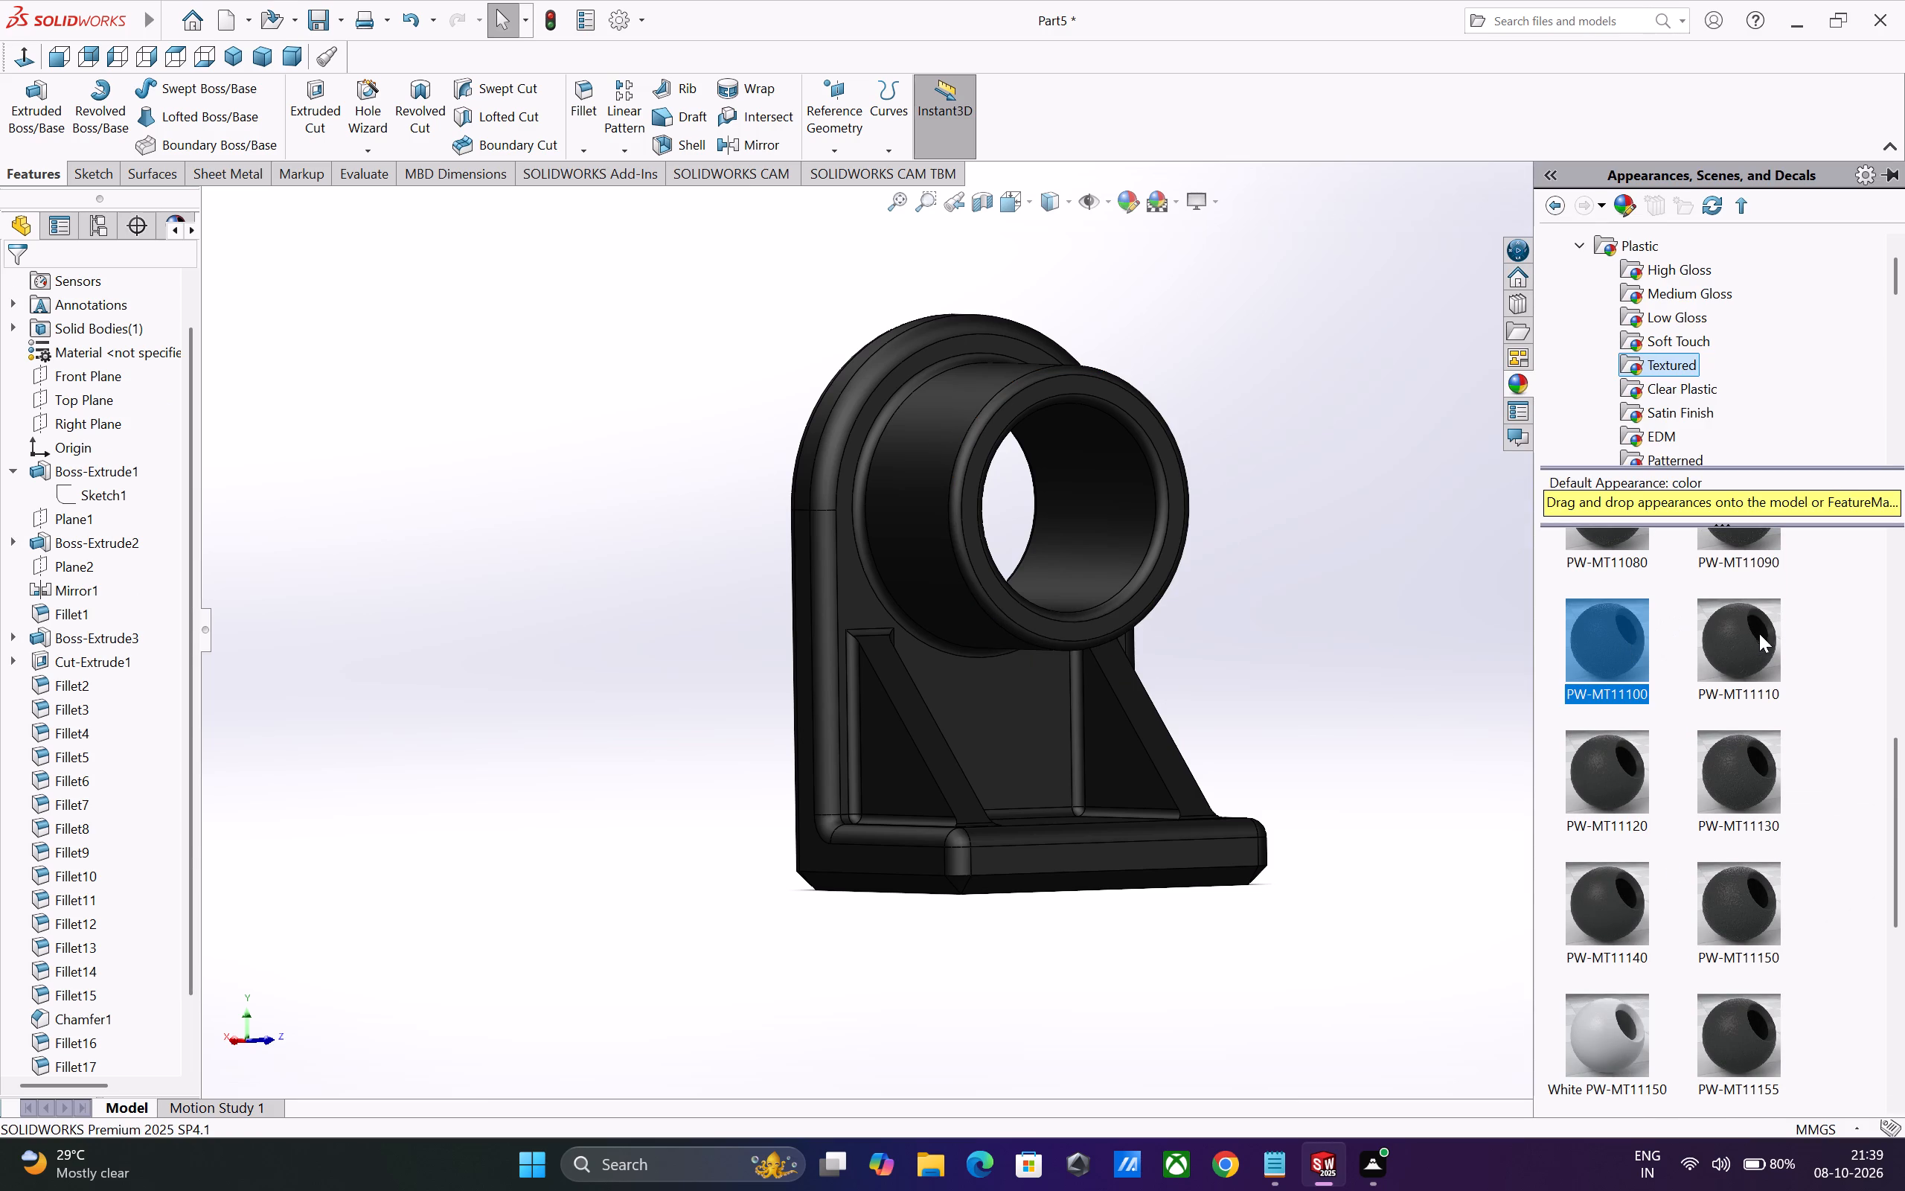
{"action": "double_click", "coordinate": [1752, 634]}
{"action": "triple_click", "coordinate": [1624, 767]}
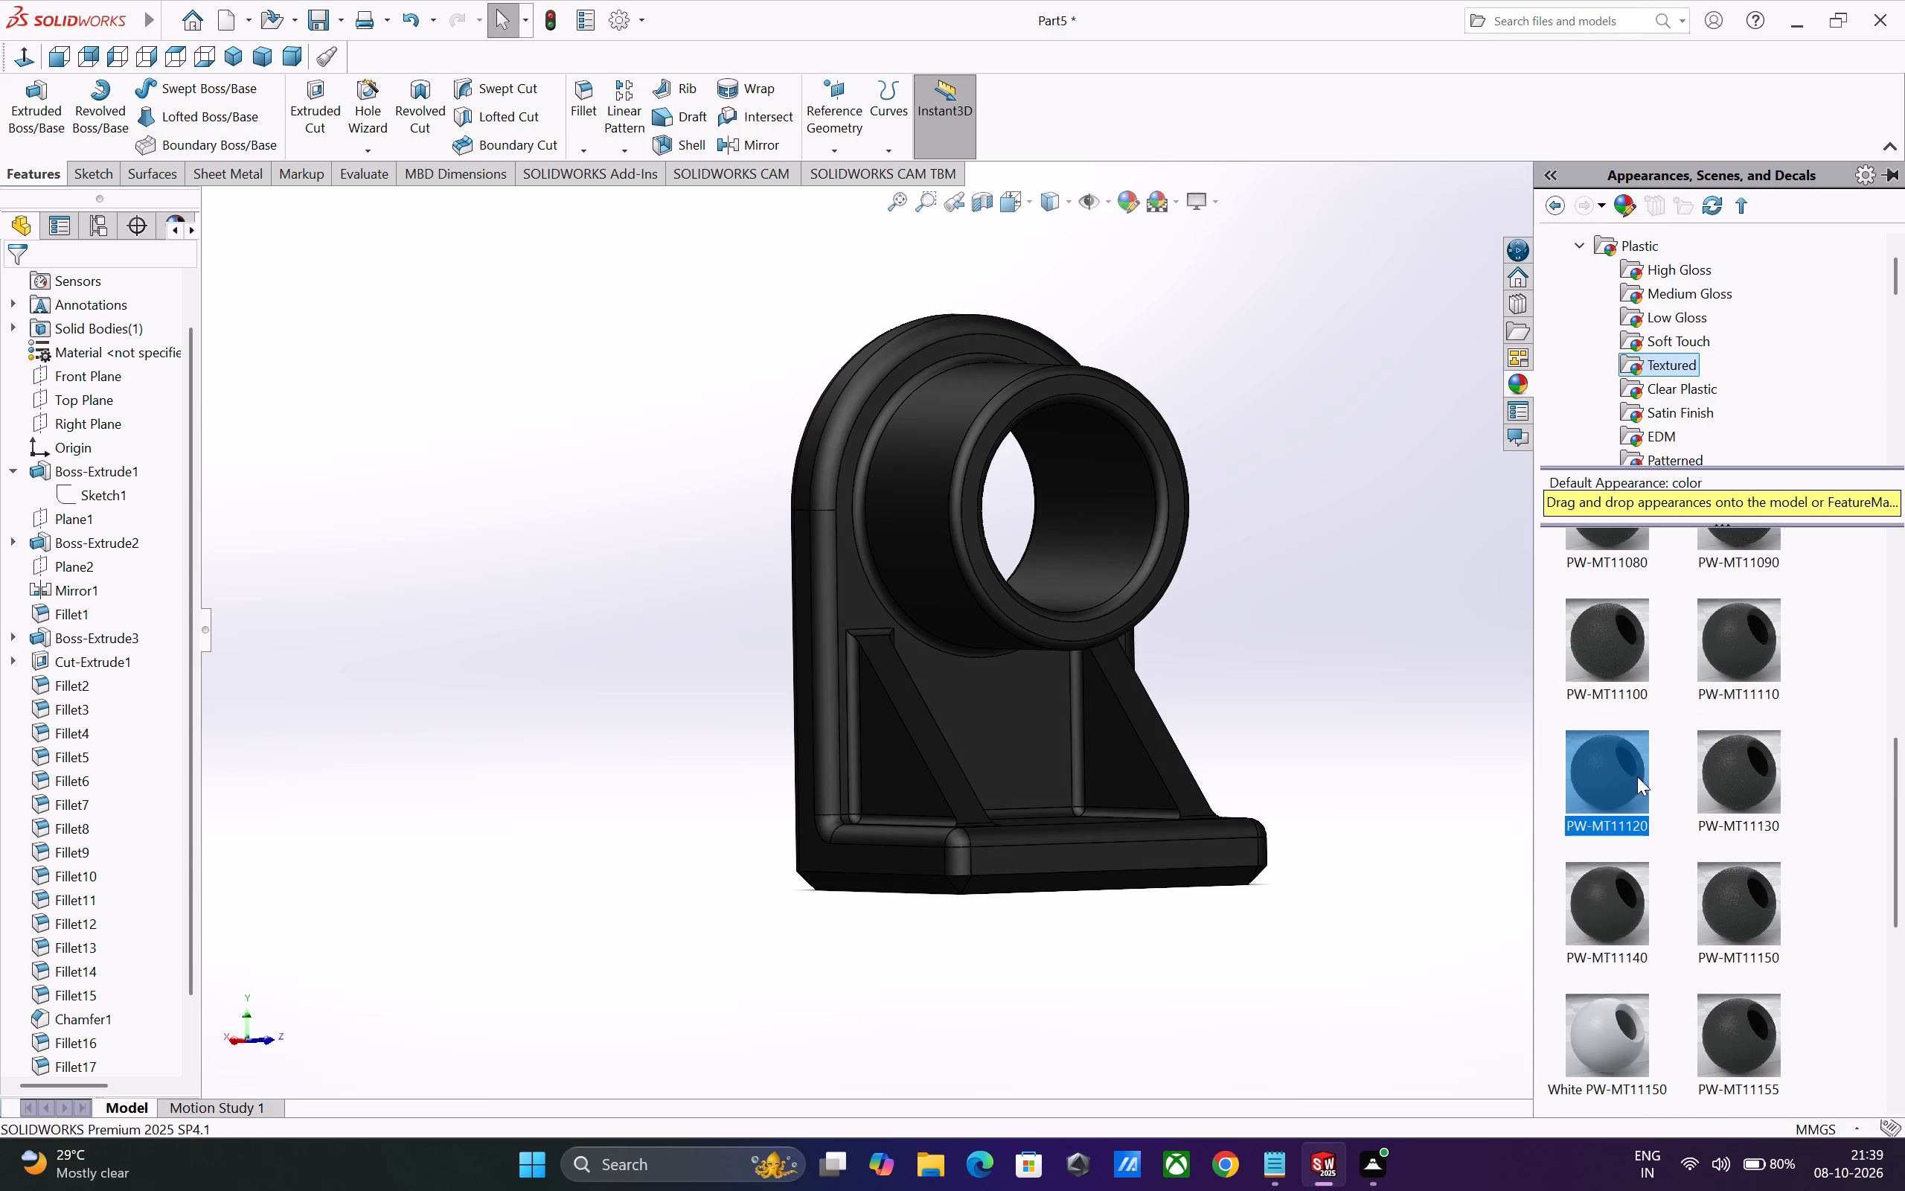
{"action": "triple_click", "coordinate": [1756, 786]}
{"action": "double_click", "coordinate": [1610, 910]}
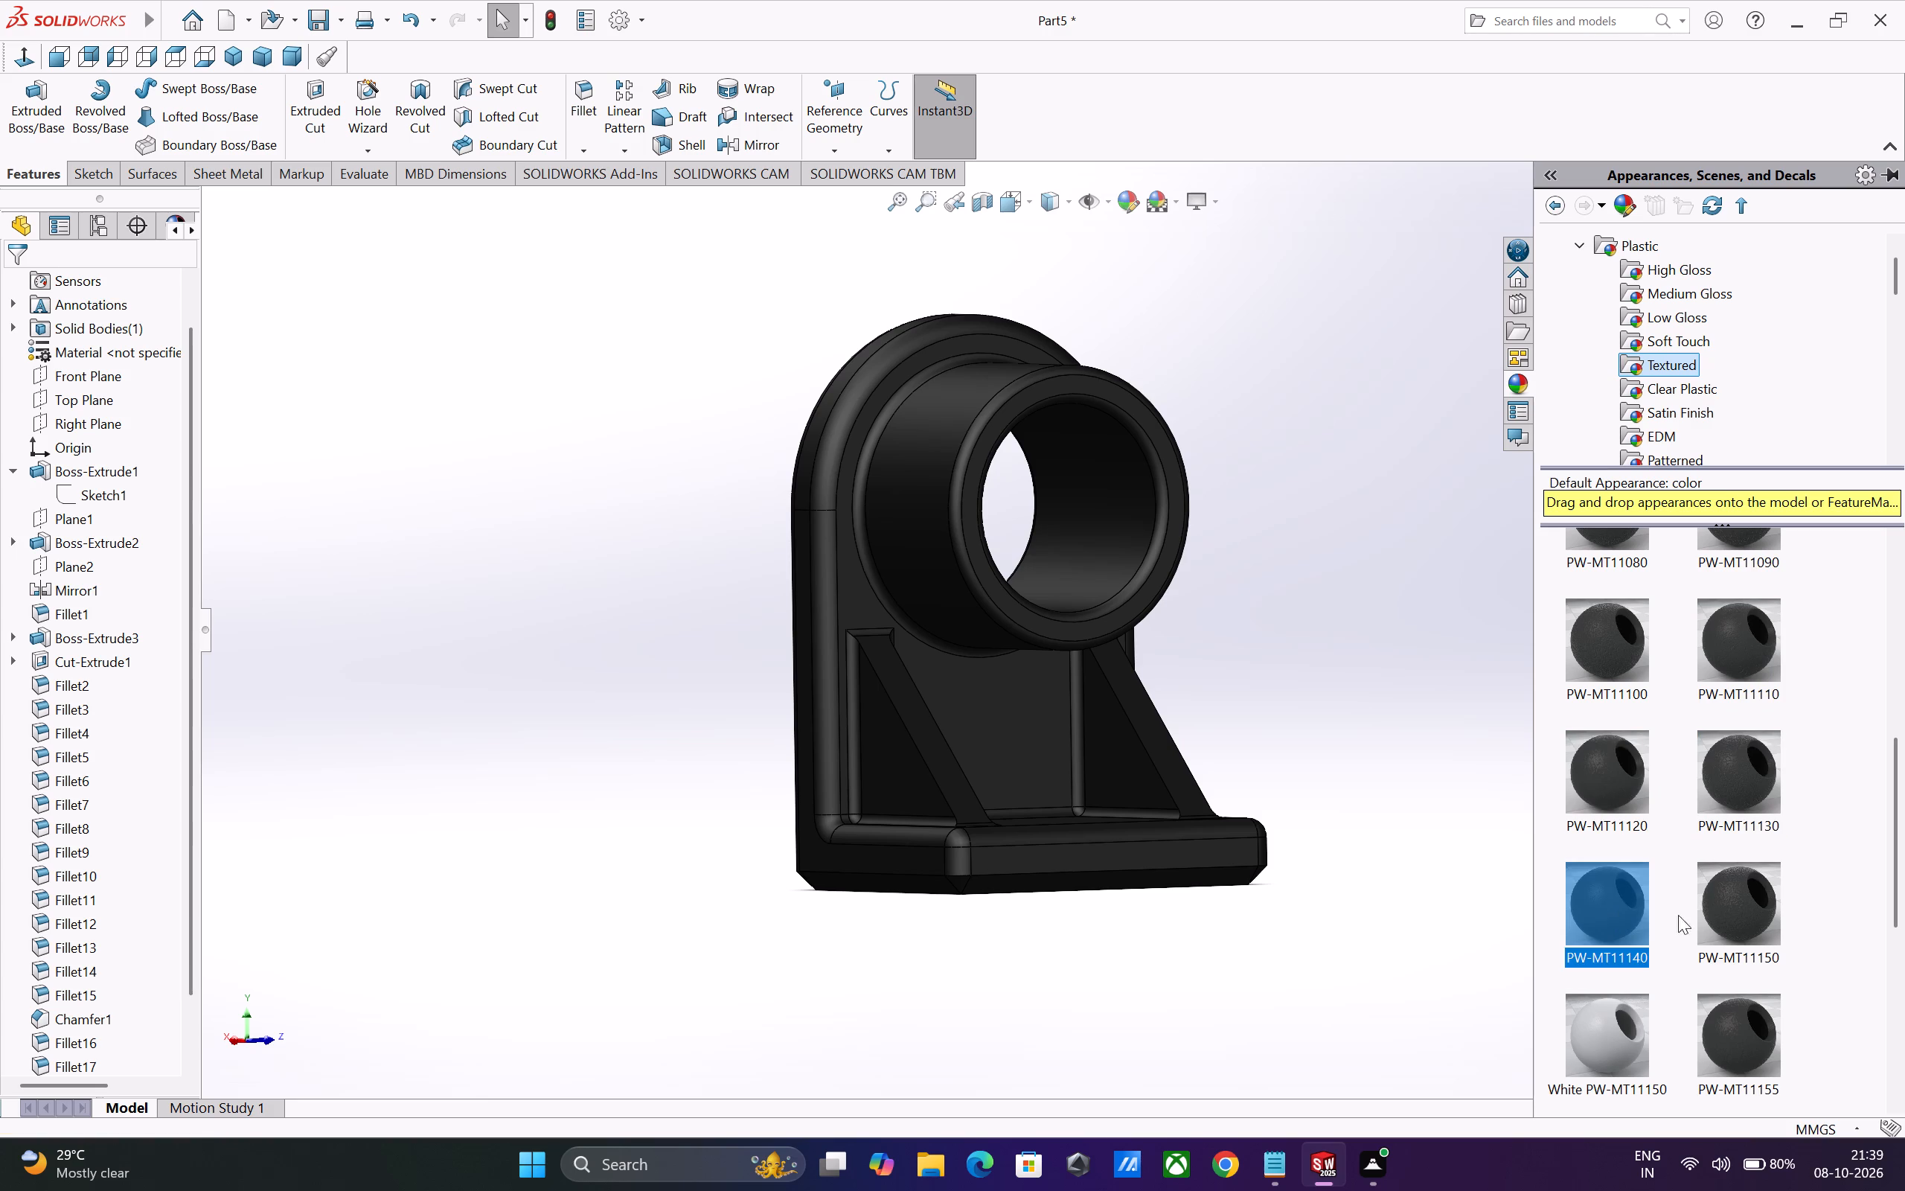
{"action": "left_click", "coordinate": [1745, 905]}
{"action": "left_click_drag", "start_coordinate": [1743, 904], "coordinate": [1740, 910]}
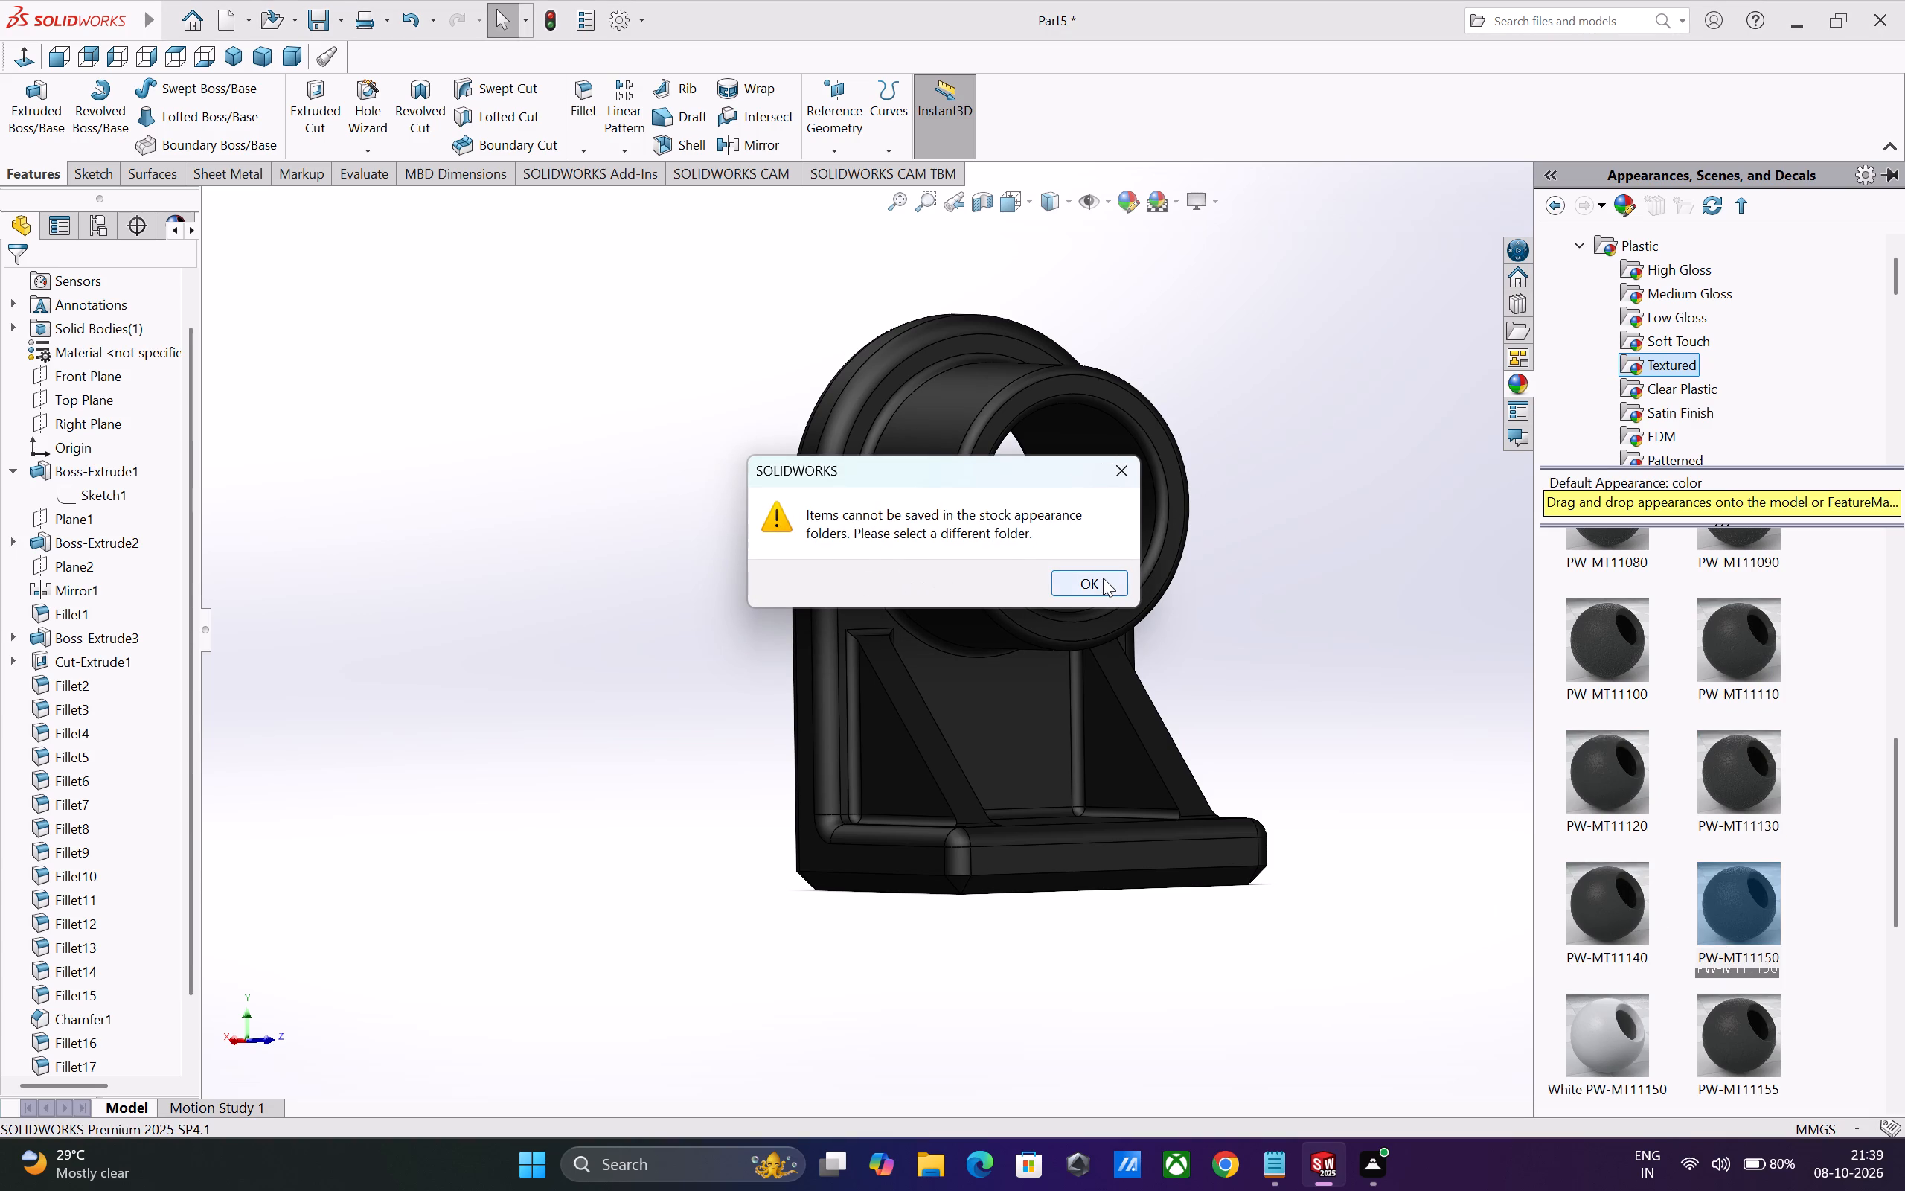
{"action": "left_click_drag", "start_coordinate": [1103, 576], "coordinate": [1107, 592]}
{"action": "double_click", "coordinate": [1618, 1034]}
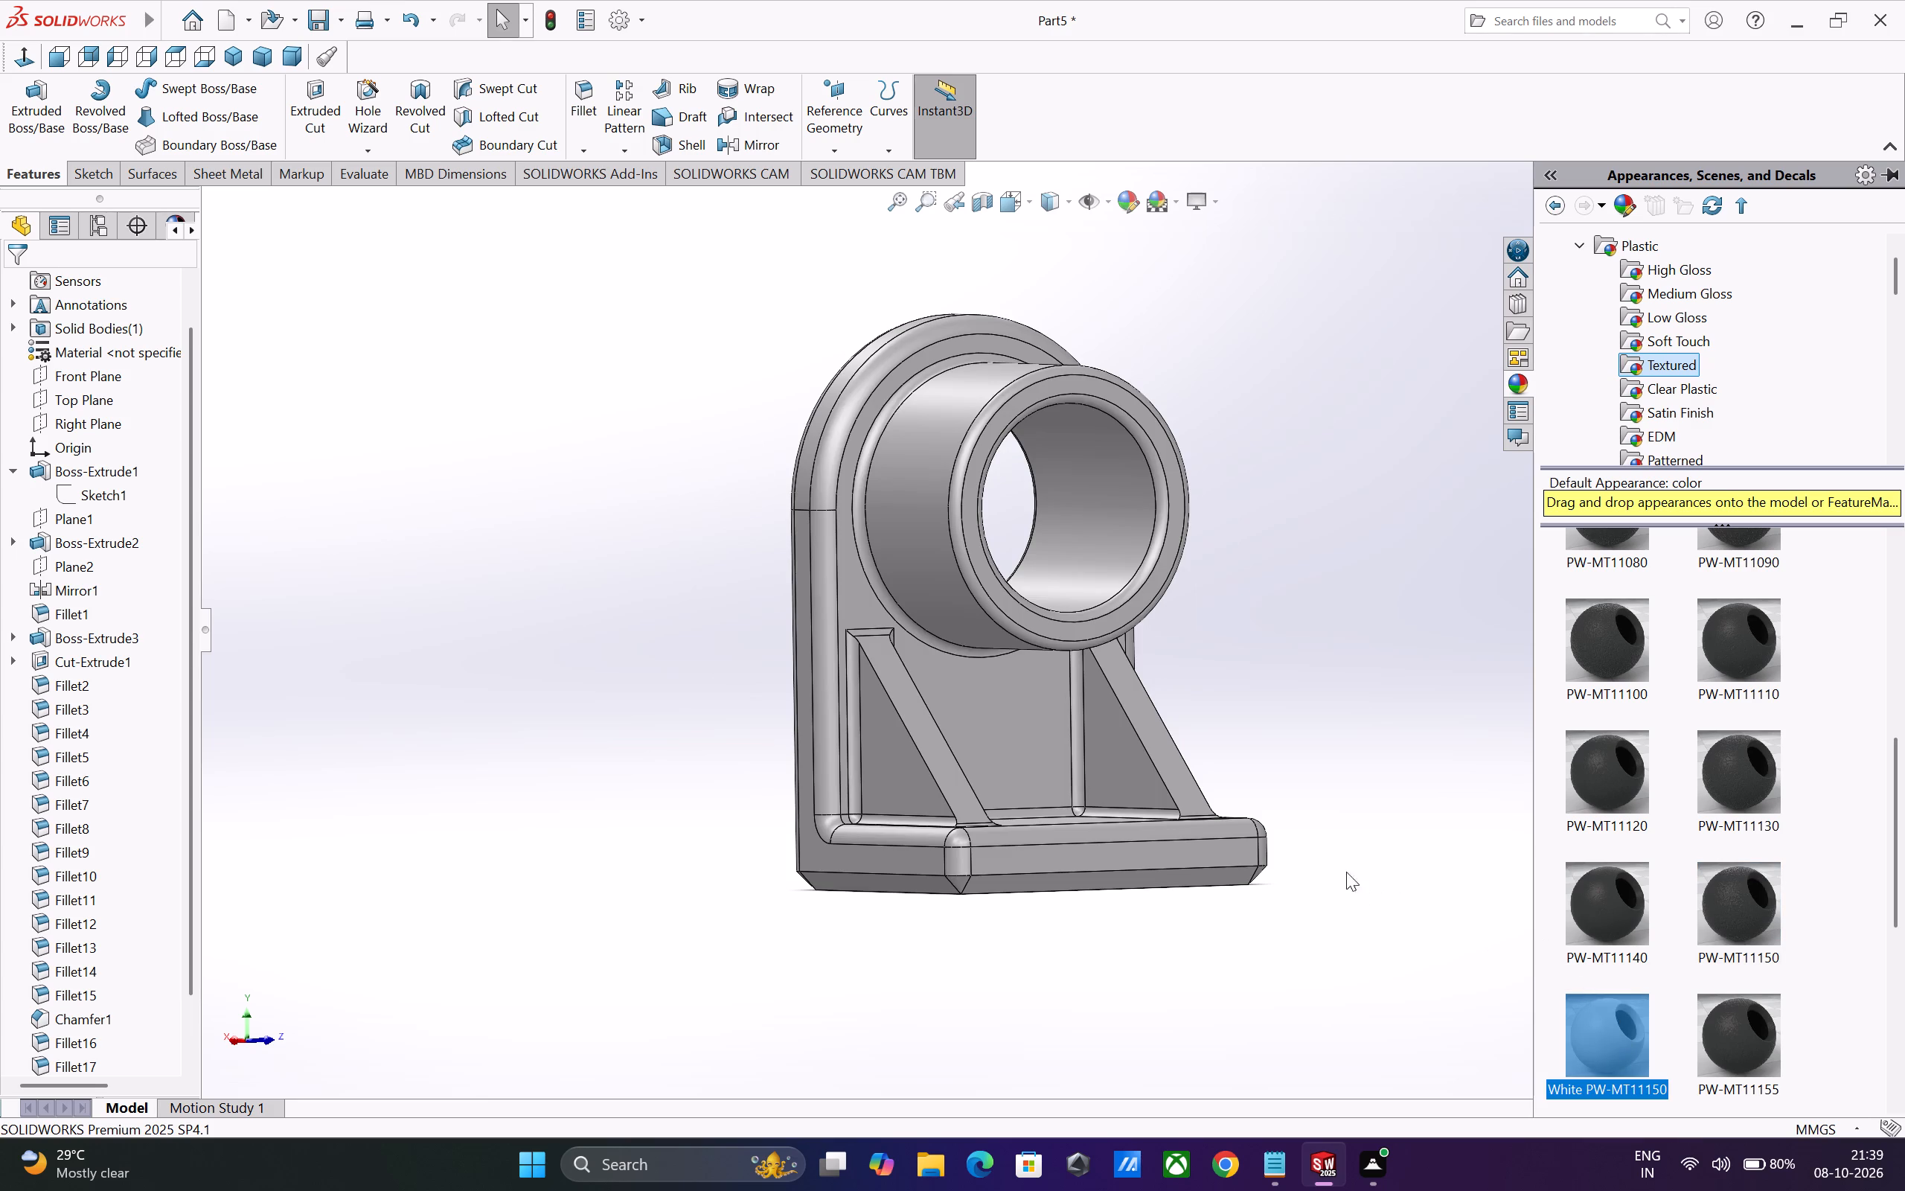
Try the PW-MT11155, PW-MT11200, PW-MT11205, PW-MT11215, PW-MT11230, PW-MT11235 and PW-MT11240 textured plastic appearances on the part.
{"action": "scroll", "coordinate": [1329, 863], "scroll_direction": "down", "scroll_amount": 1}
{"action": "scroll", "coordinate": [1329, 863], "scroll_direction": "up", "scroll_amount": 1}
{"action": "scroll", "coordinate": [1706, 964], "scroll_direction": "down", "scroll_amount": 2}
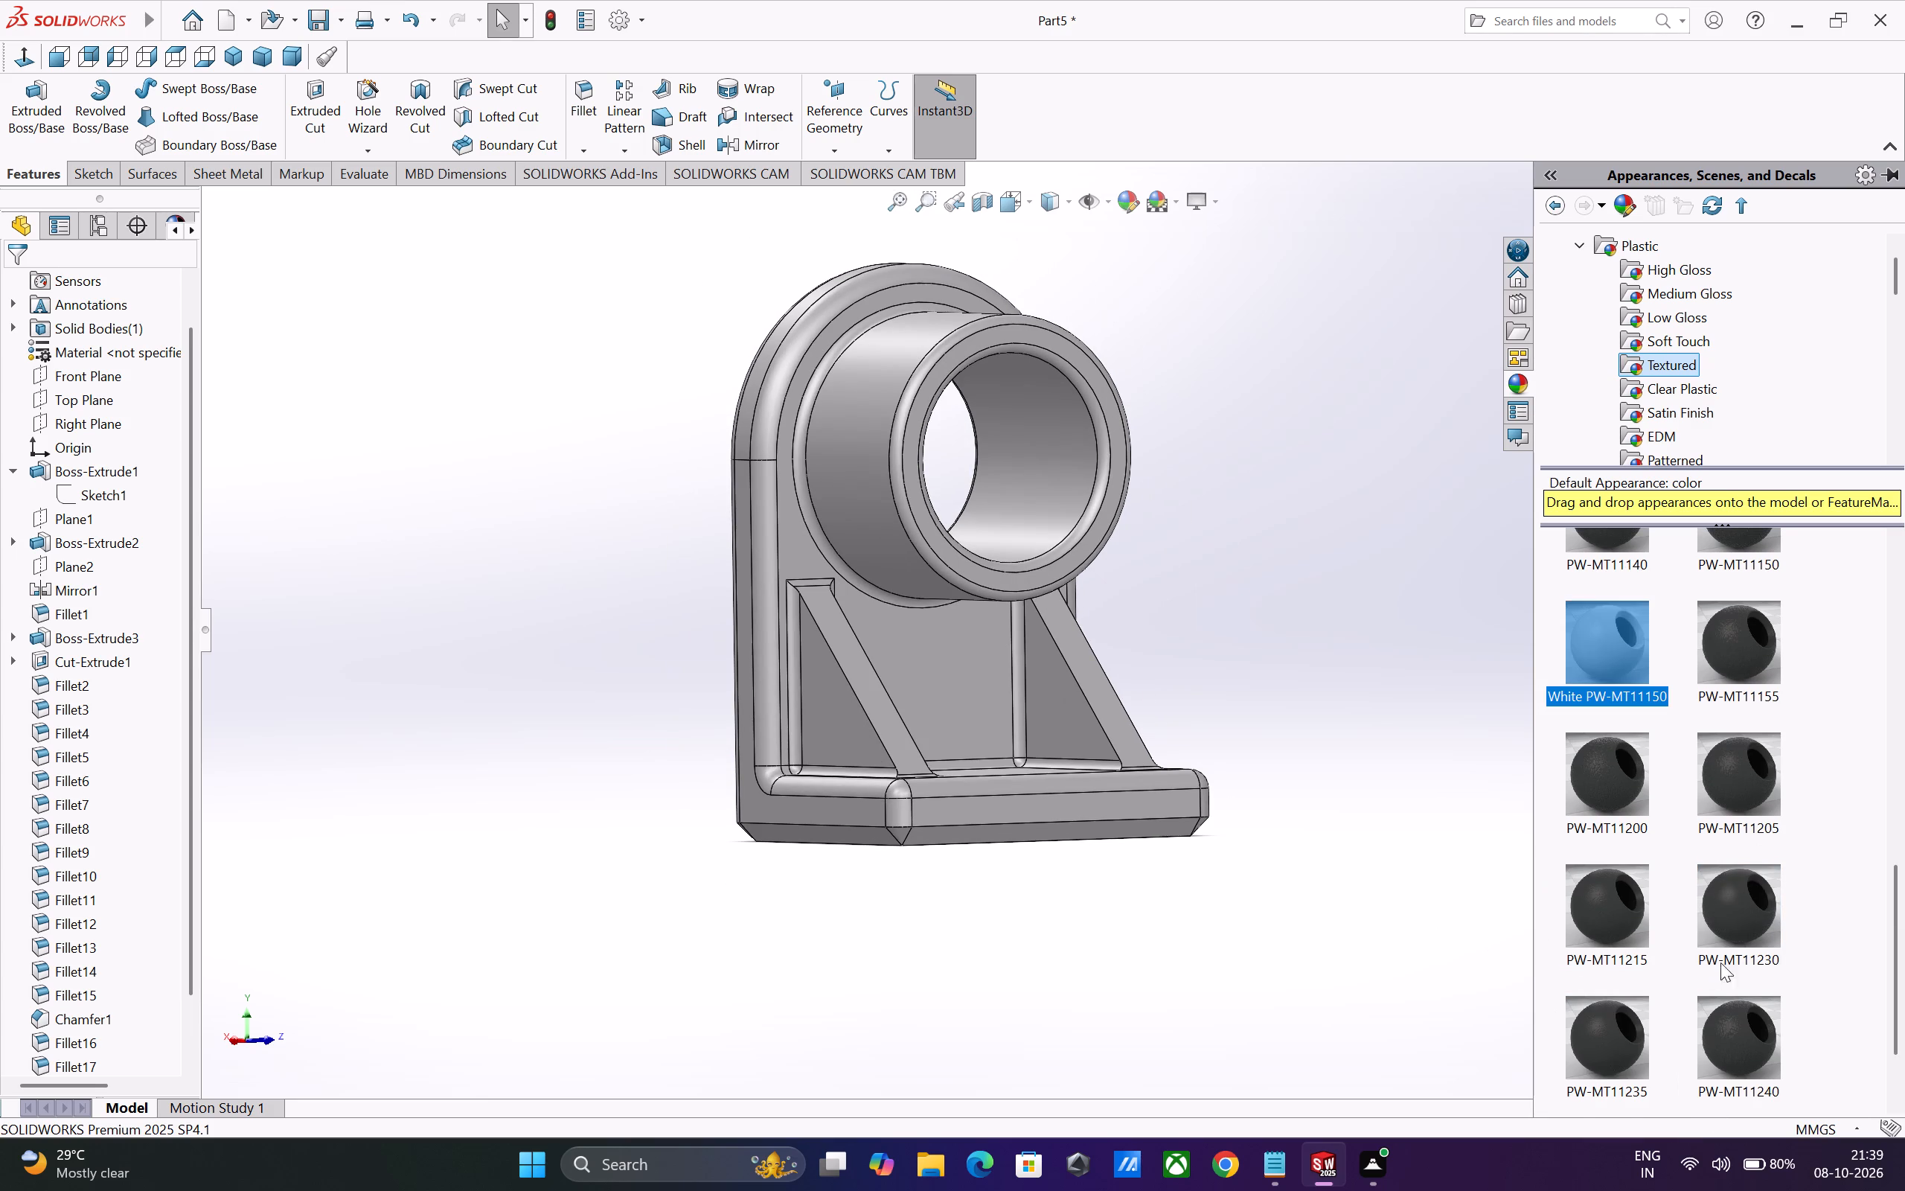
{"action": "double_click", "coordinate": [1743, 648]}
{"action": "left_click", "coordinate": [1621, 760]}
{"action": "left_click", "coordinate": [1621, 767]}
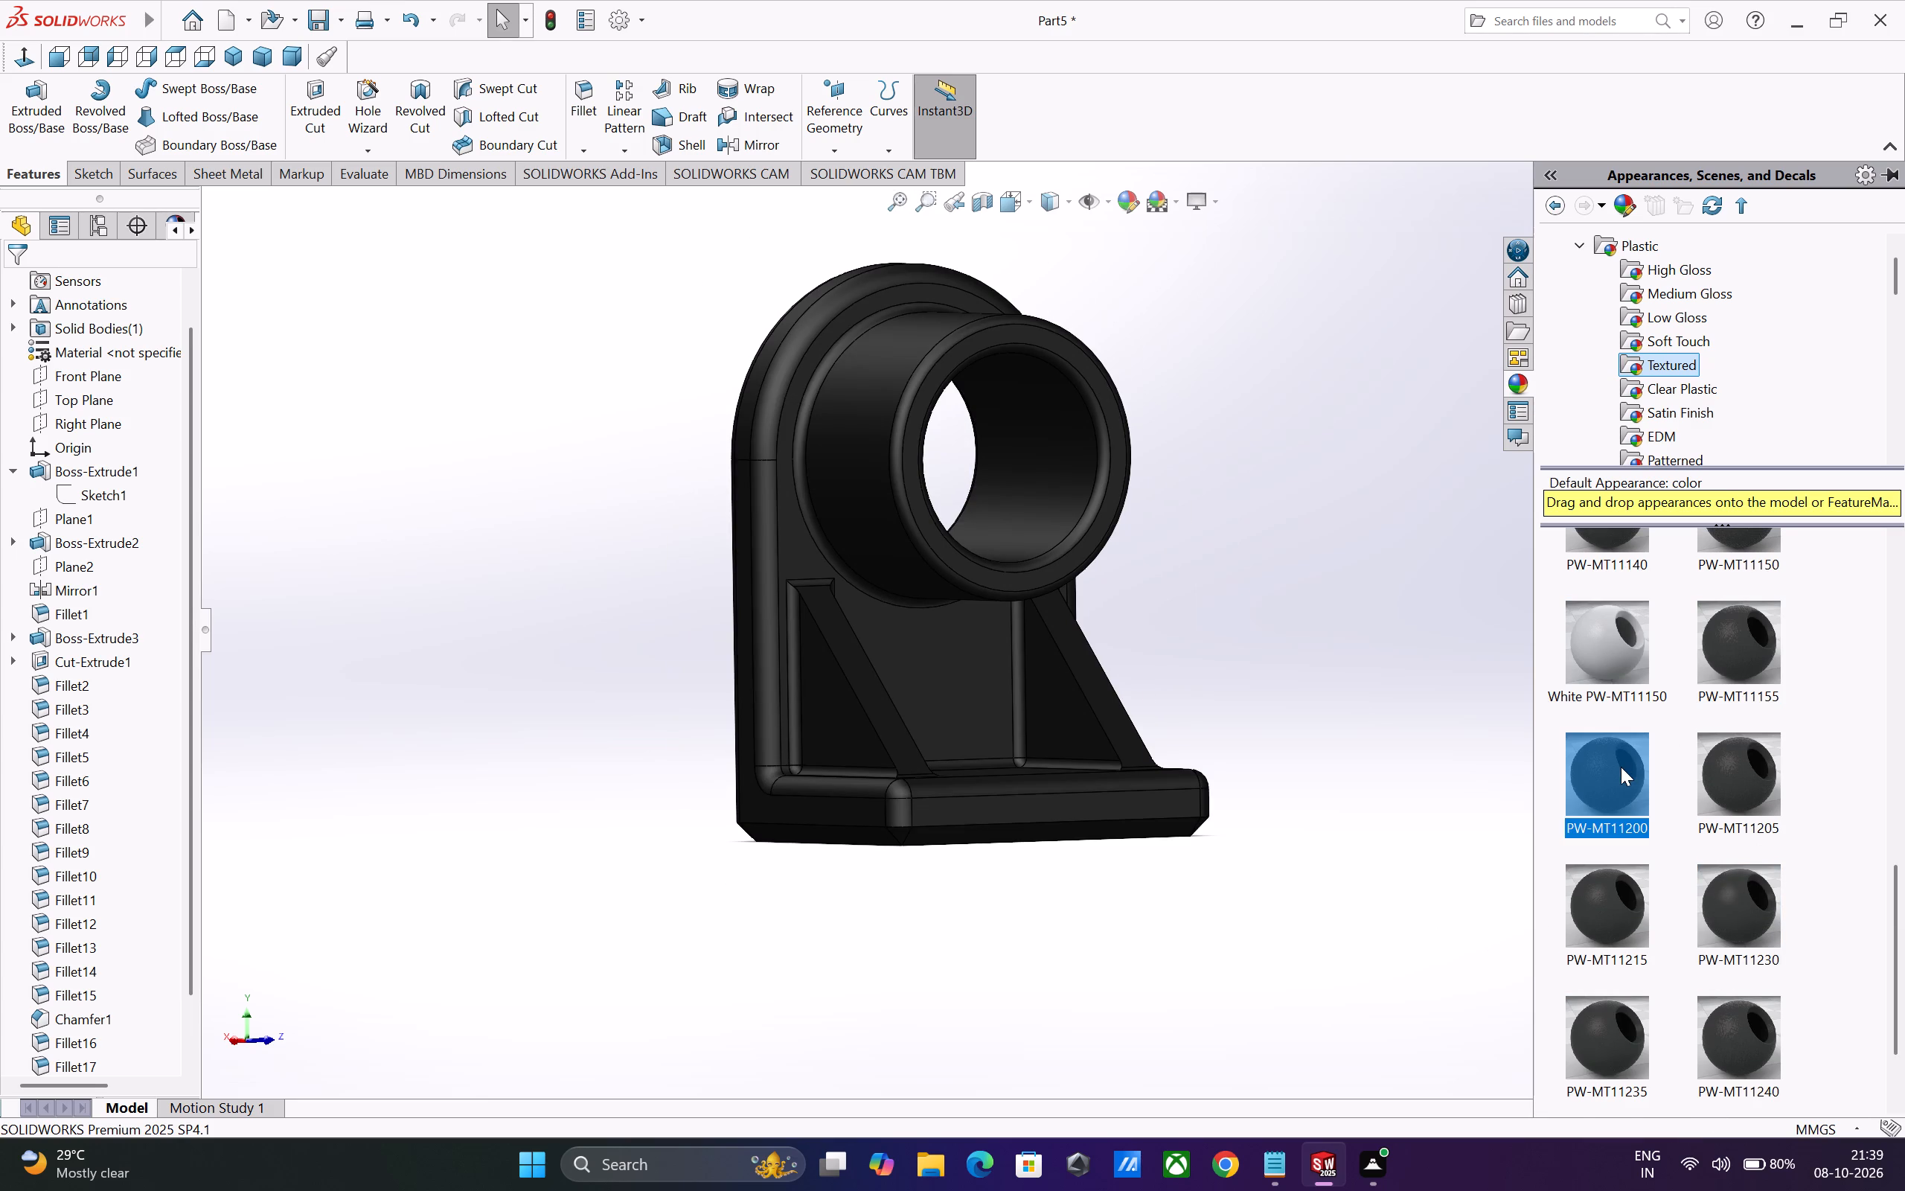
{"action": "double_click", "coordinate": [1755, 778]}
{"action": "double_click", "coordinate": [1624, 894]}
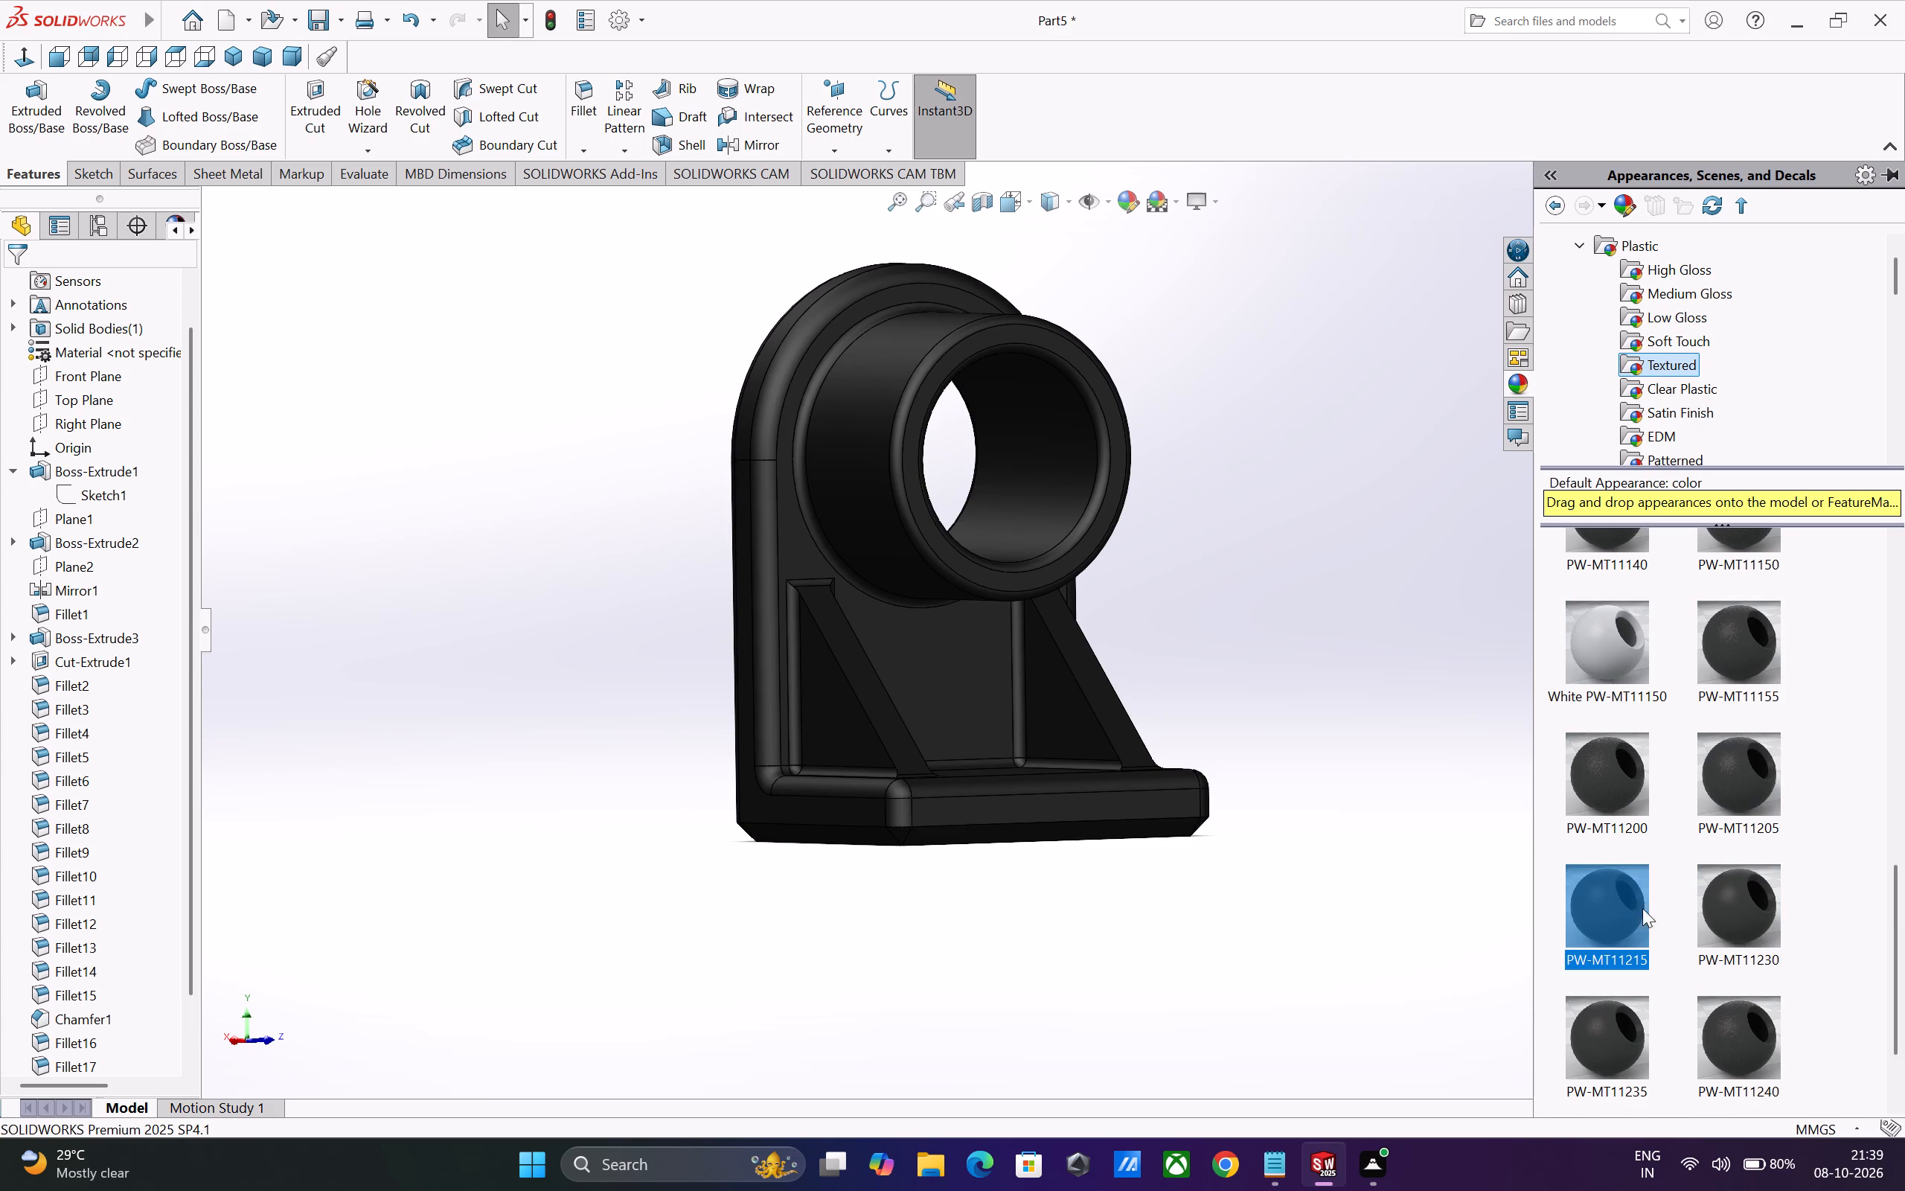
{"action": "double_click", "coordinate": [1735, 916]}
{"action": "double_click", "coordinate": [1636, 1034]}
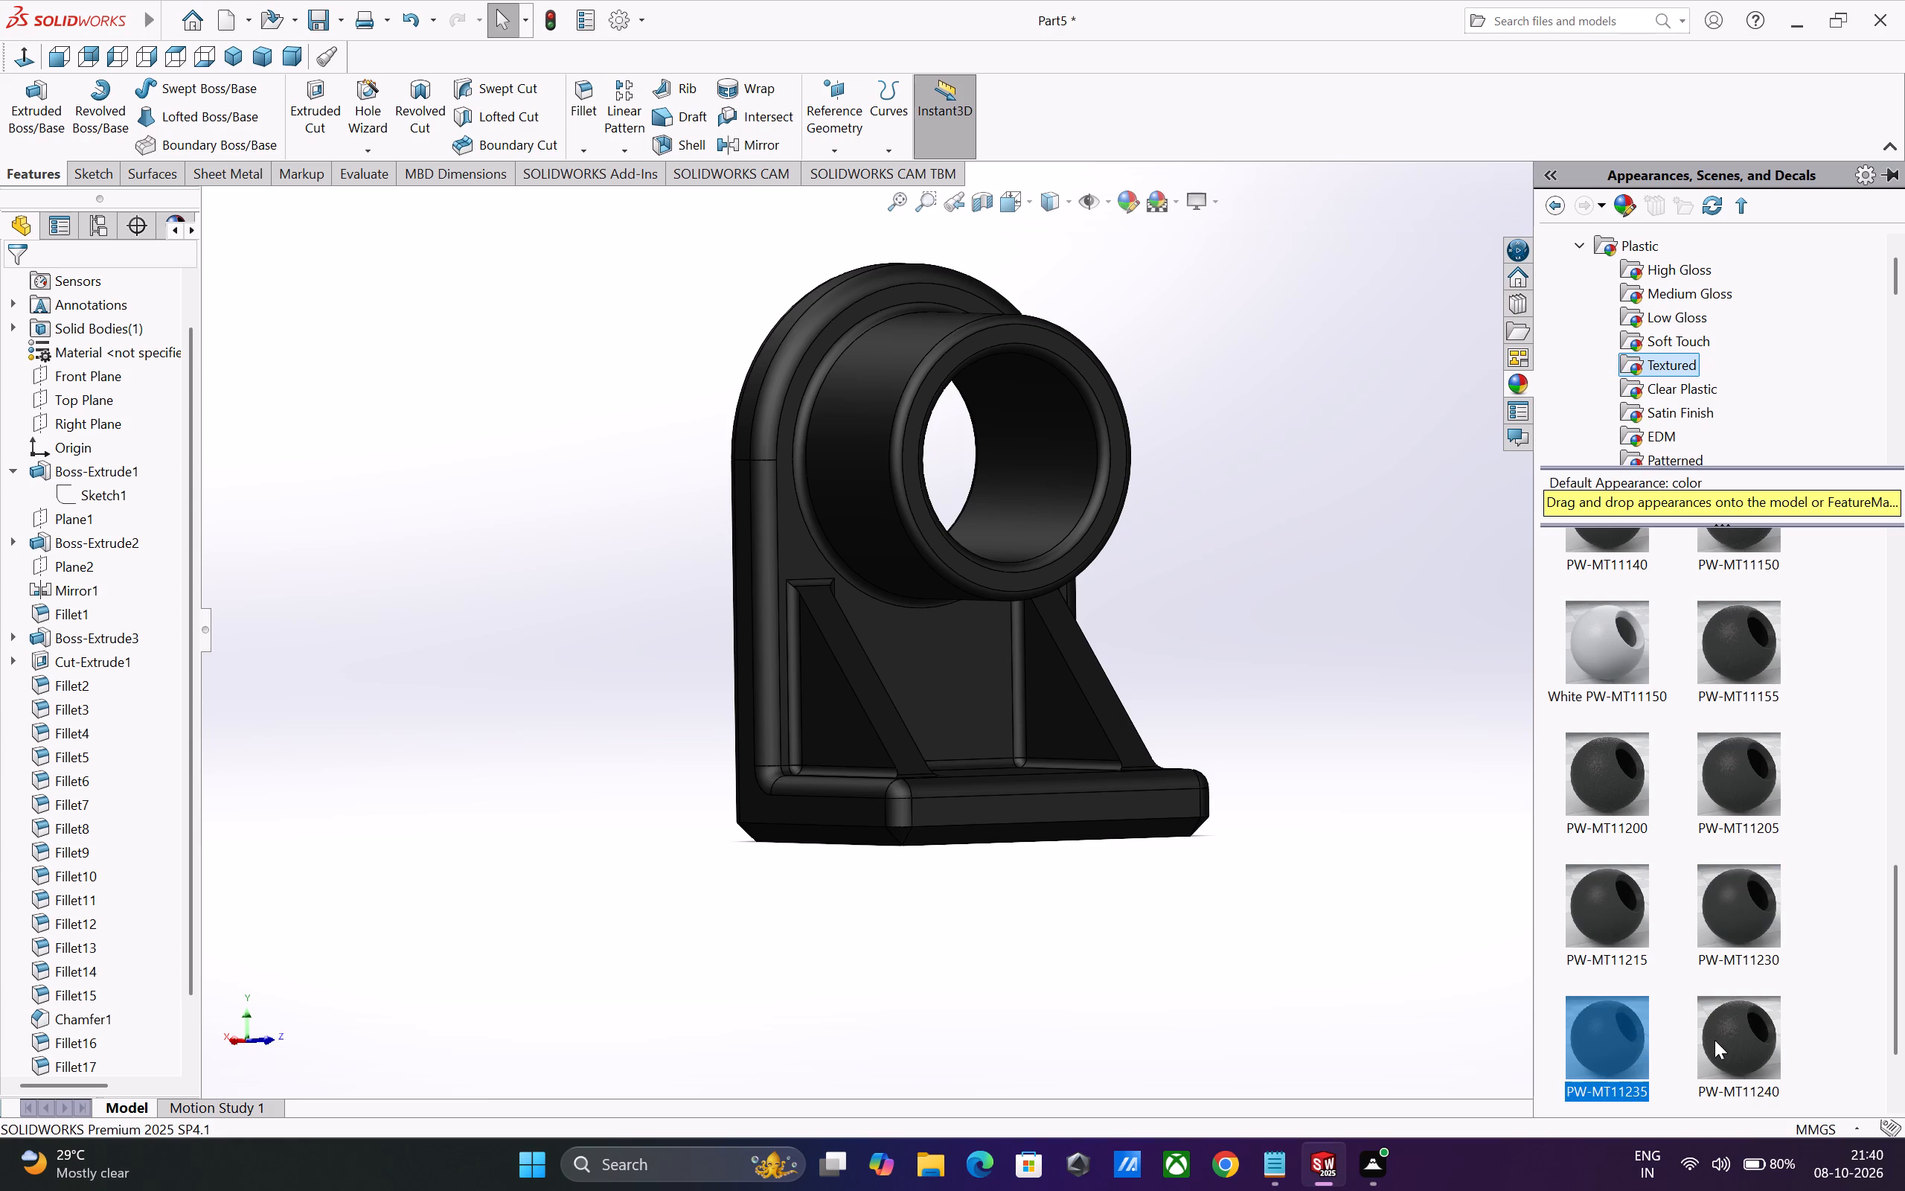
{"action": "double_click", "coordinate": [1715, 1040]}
Apply the PW-MT11245 textured plastic appearance to the part, then replace it with PW-MT11250.
{"action": "scroll", "coordinate": [1704, 885], "scroll_direction": "down", "scroll_amount": 7}
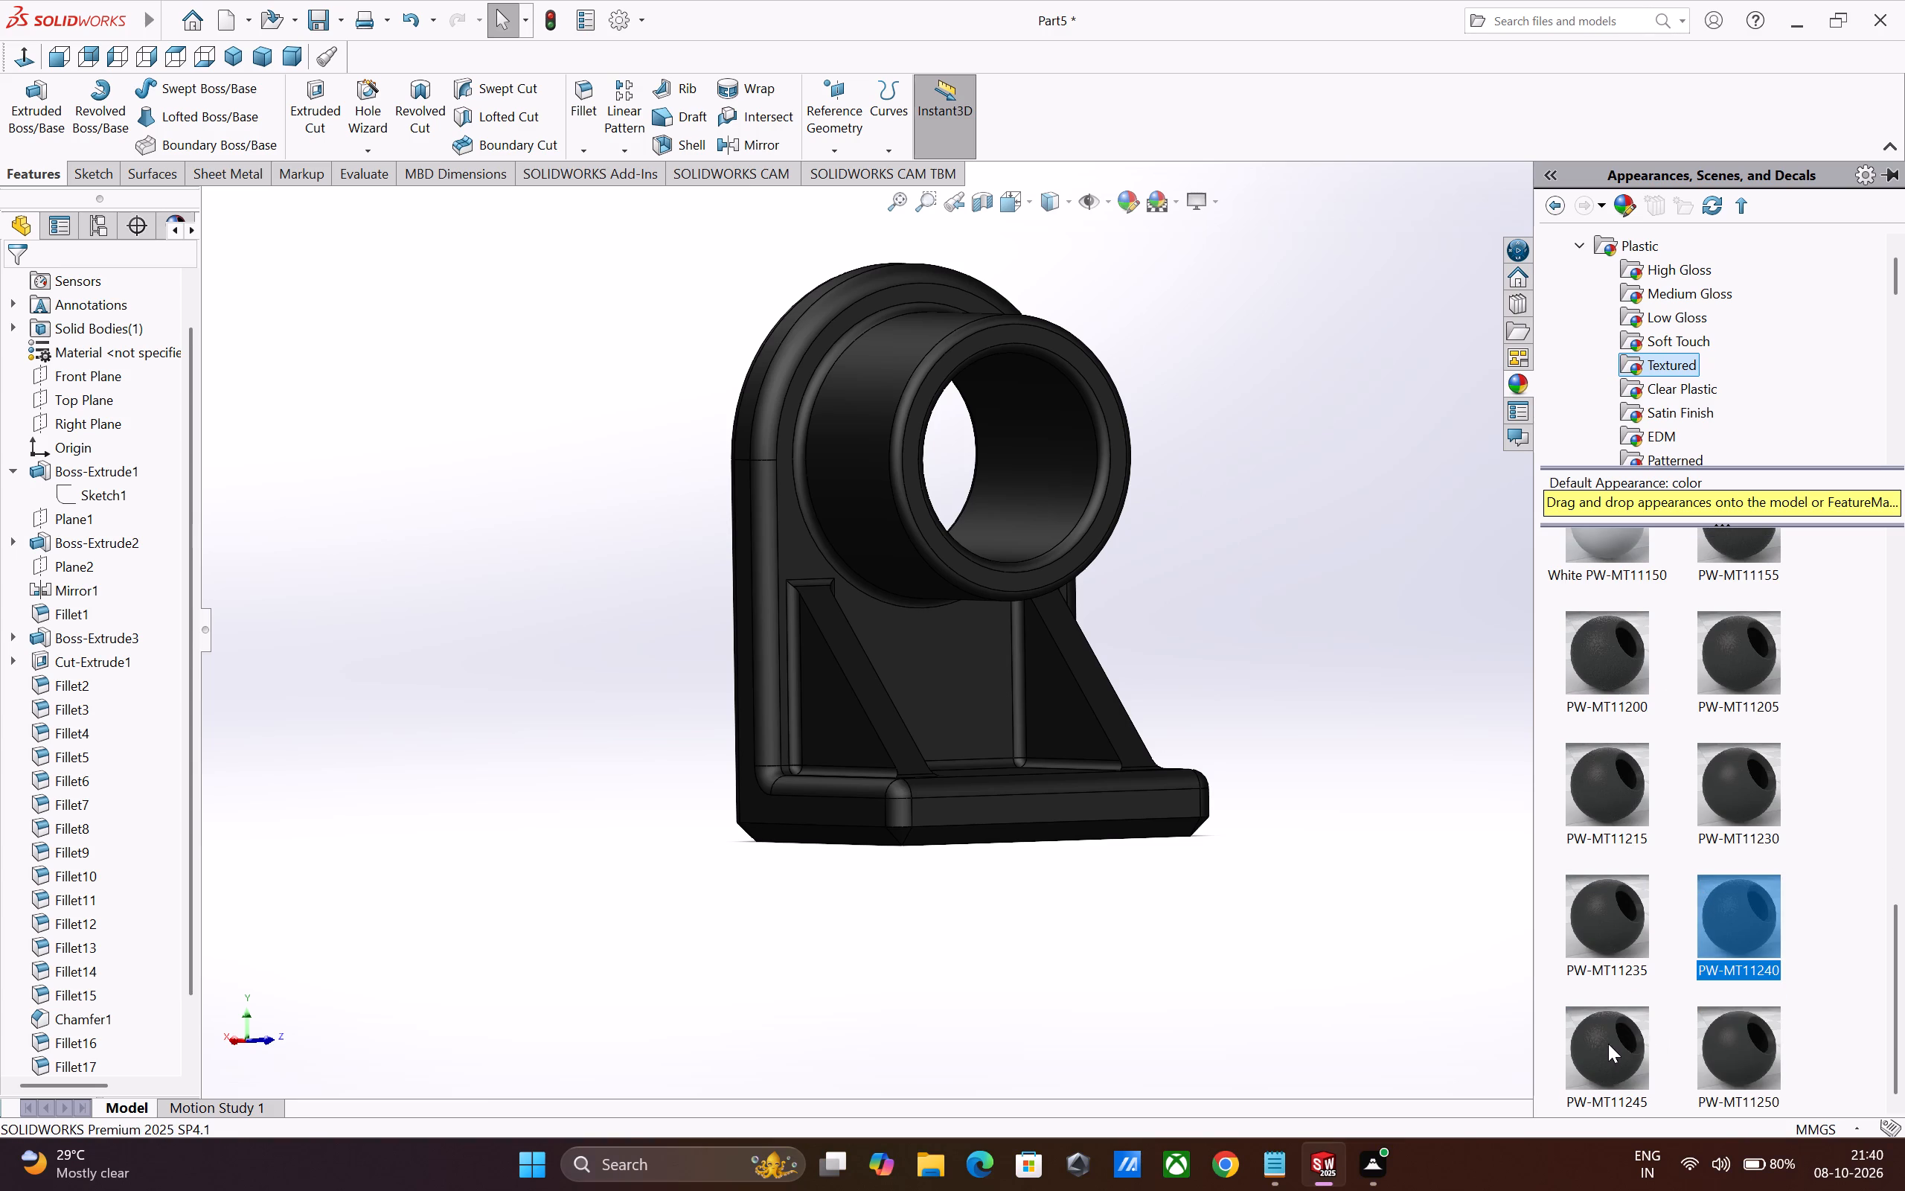
{"action": "double_click", "coordinate": [1607, 1044]}
{"action": "double_click", "coordinate": [1755, 1050]}
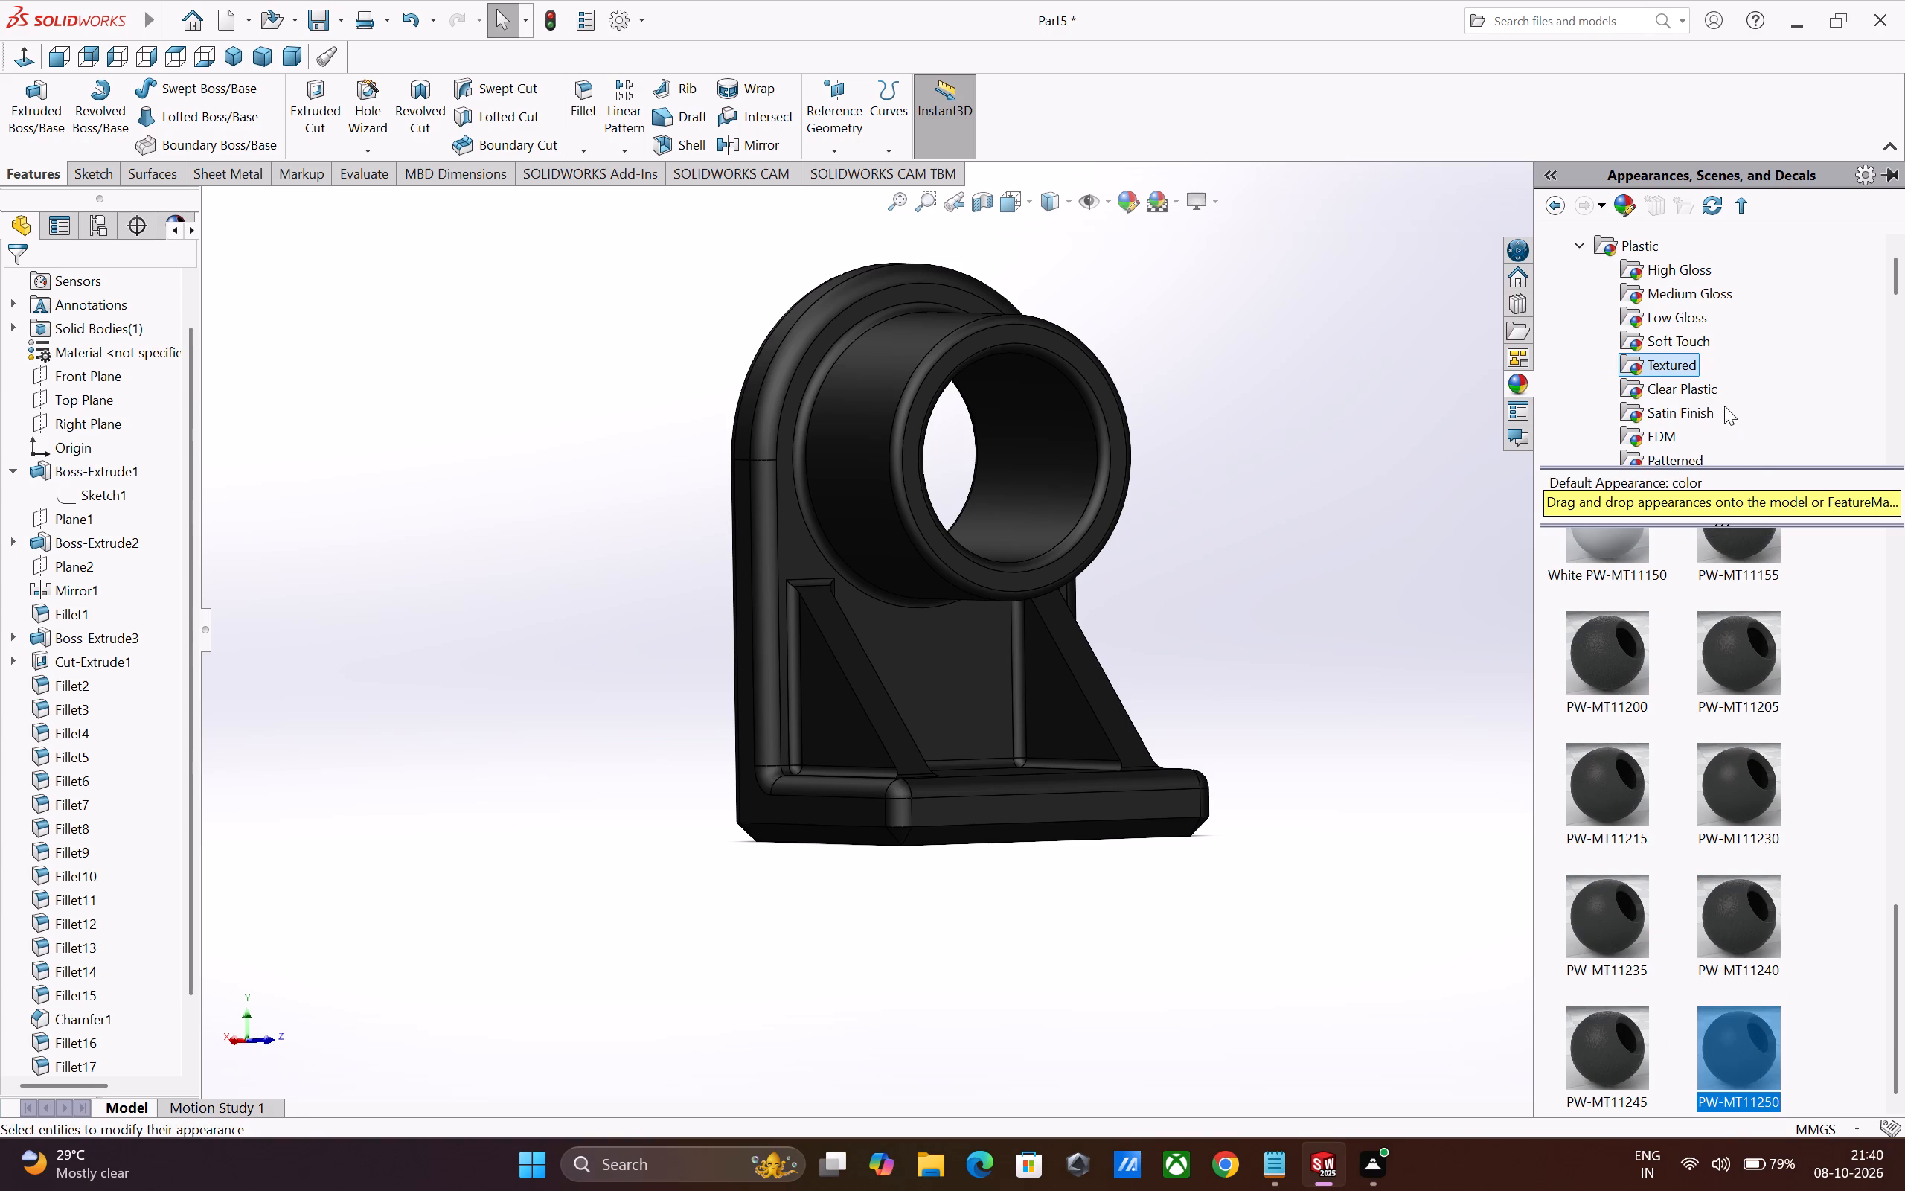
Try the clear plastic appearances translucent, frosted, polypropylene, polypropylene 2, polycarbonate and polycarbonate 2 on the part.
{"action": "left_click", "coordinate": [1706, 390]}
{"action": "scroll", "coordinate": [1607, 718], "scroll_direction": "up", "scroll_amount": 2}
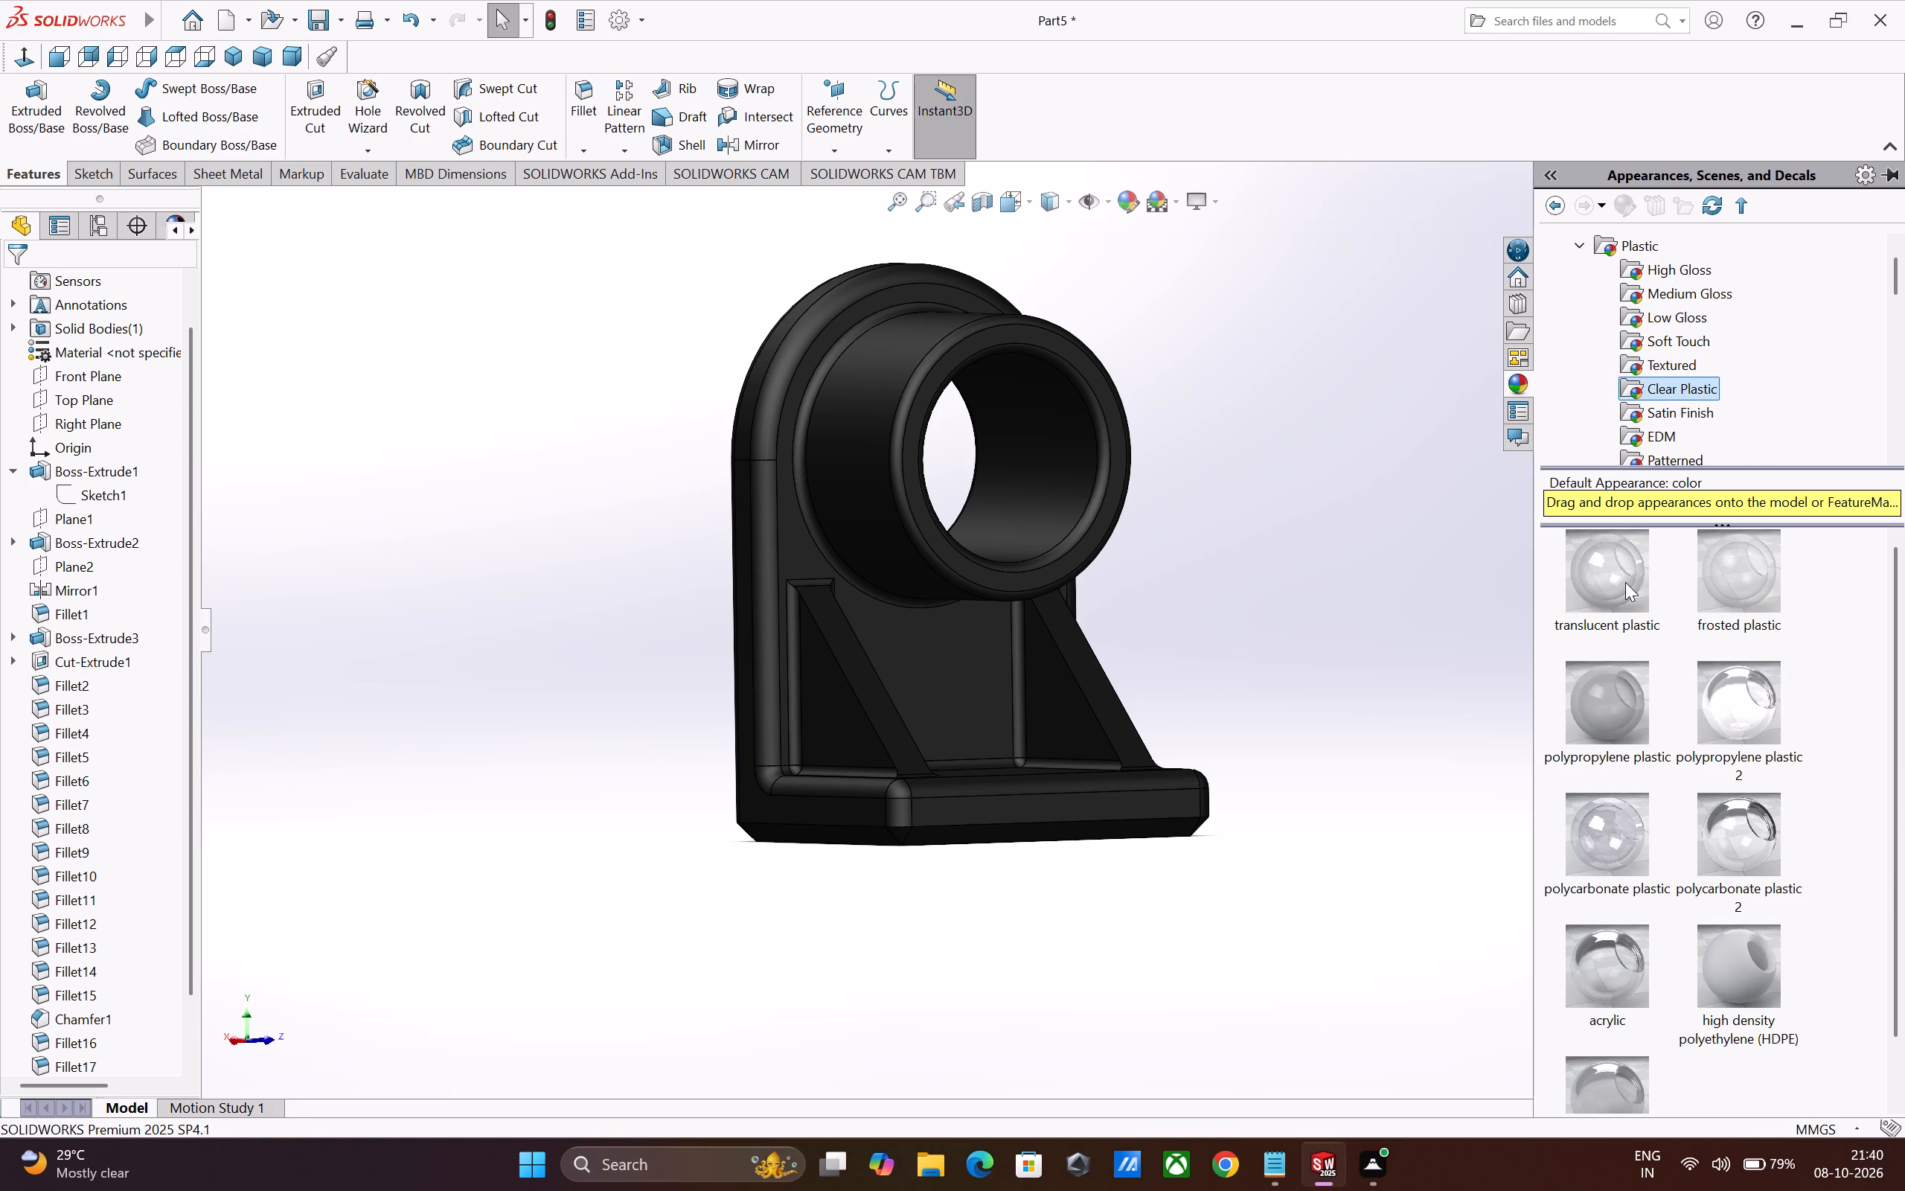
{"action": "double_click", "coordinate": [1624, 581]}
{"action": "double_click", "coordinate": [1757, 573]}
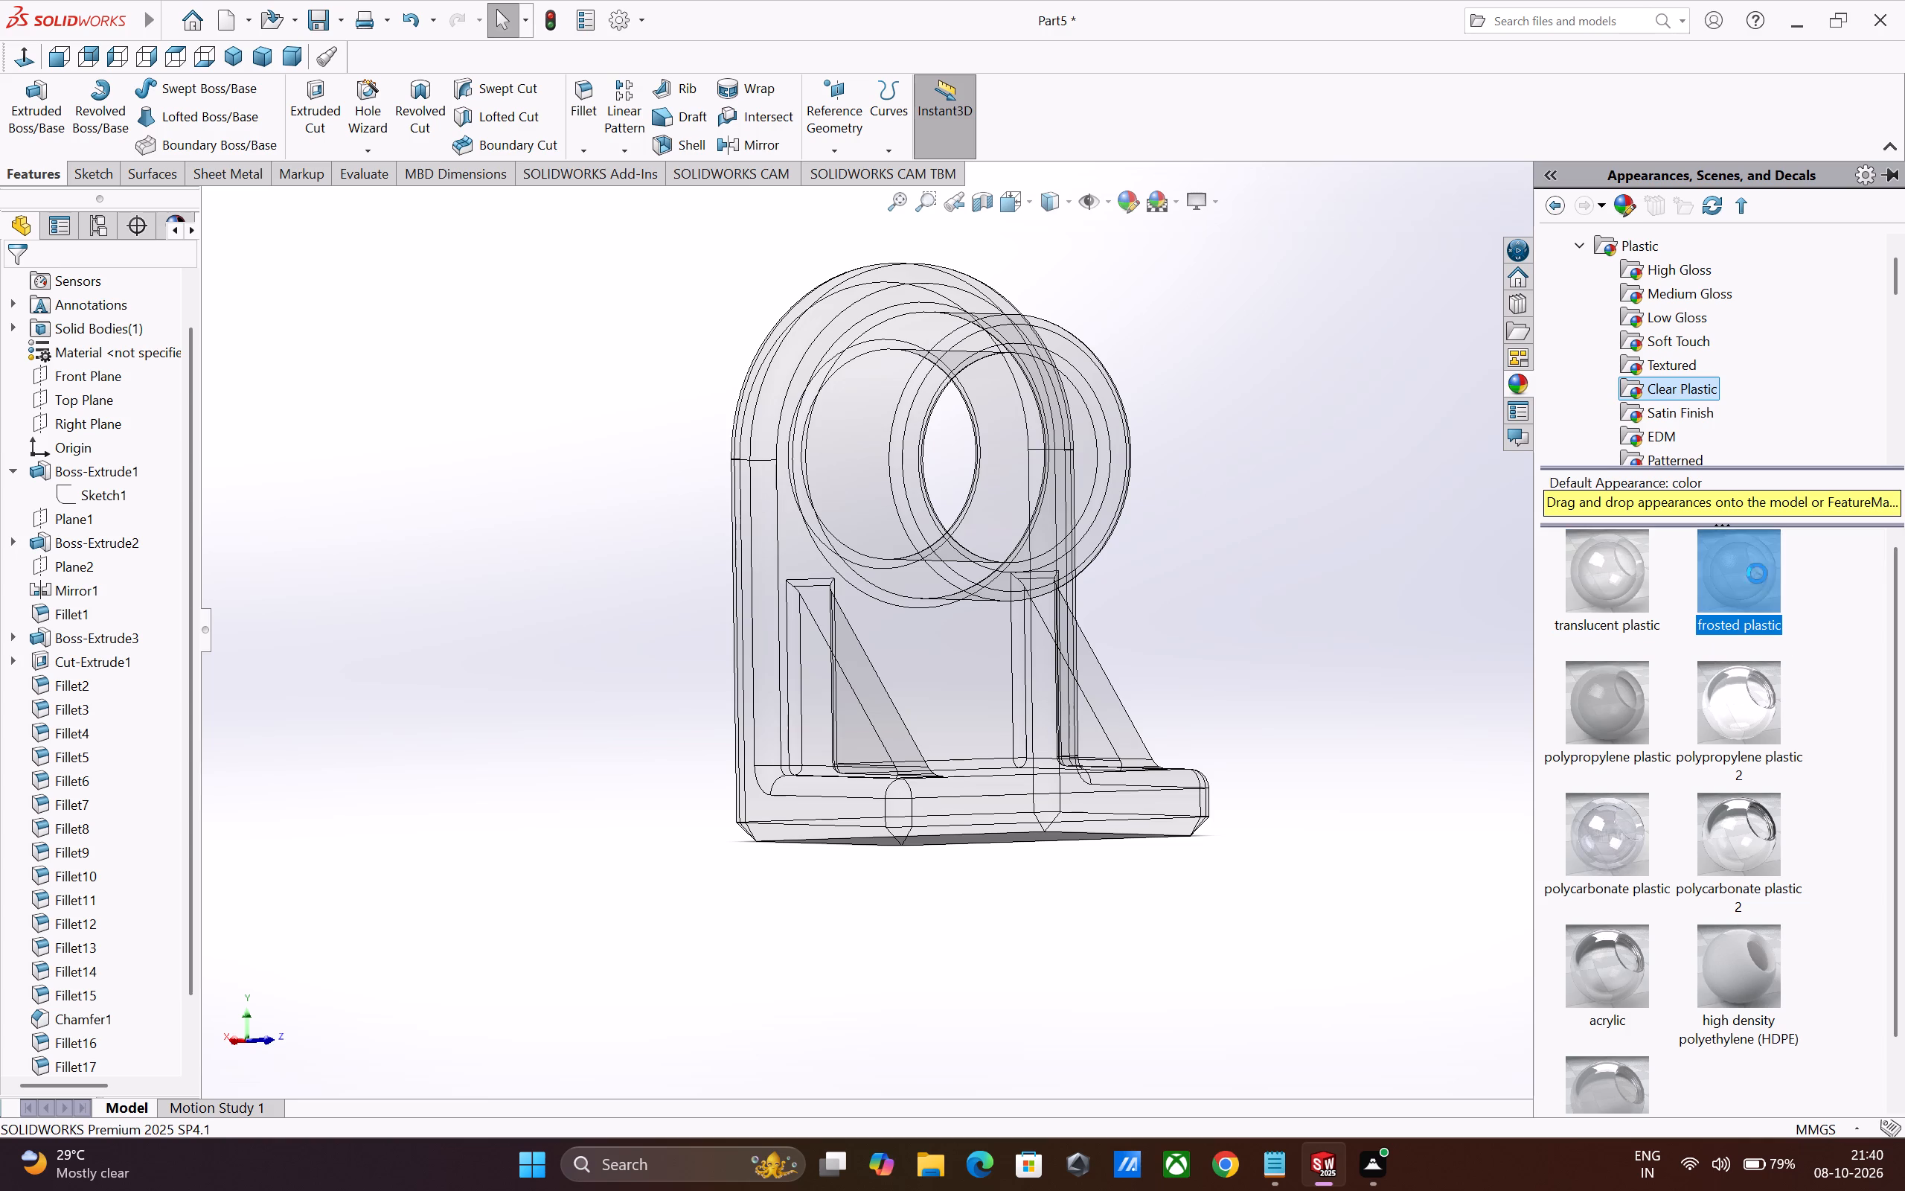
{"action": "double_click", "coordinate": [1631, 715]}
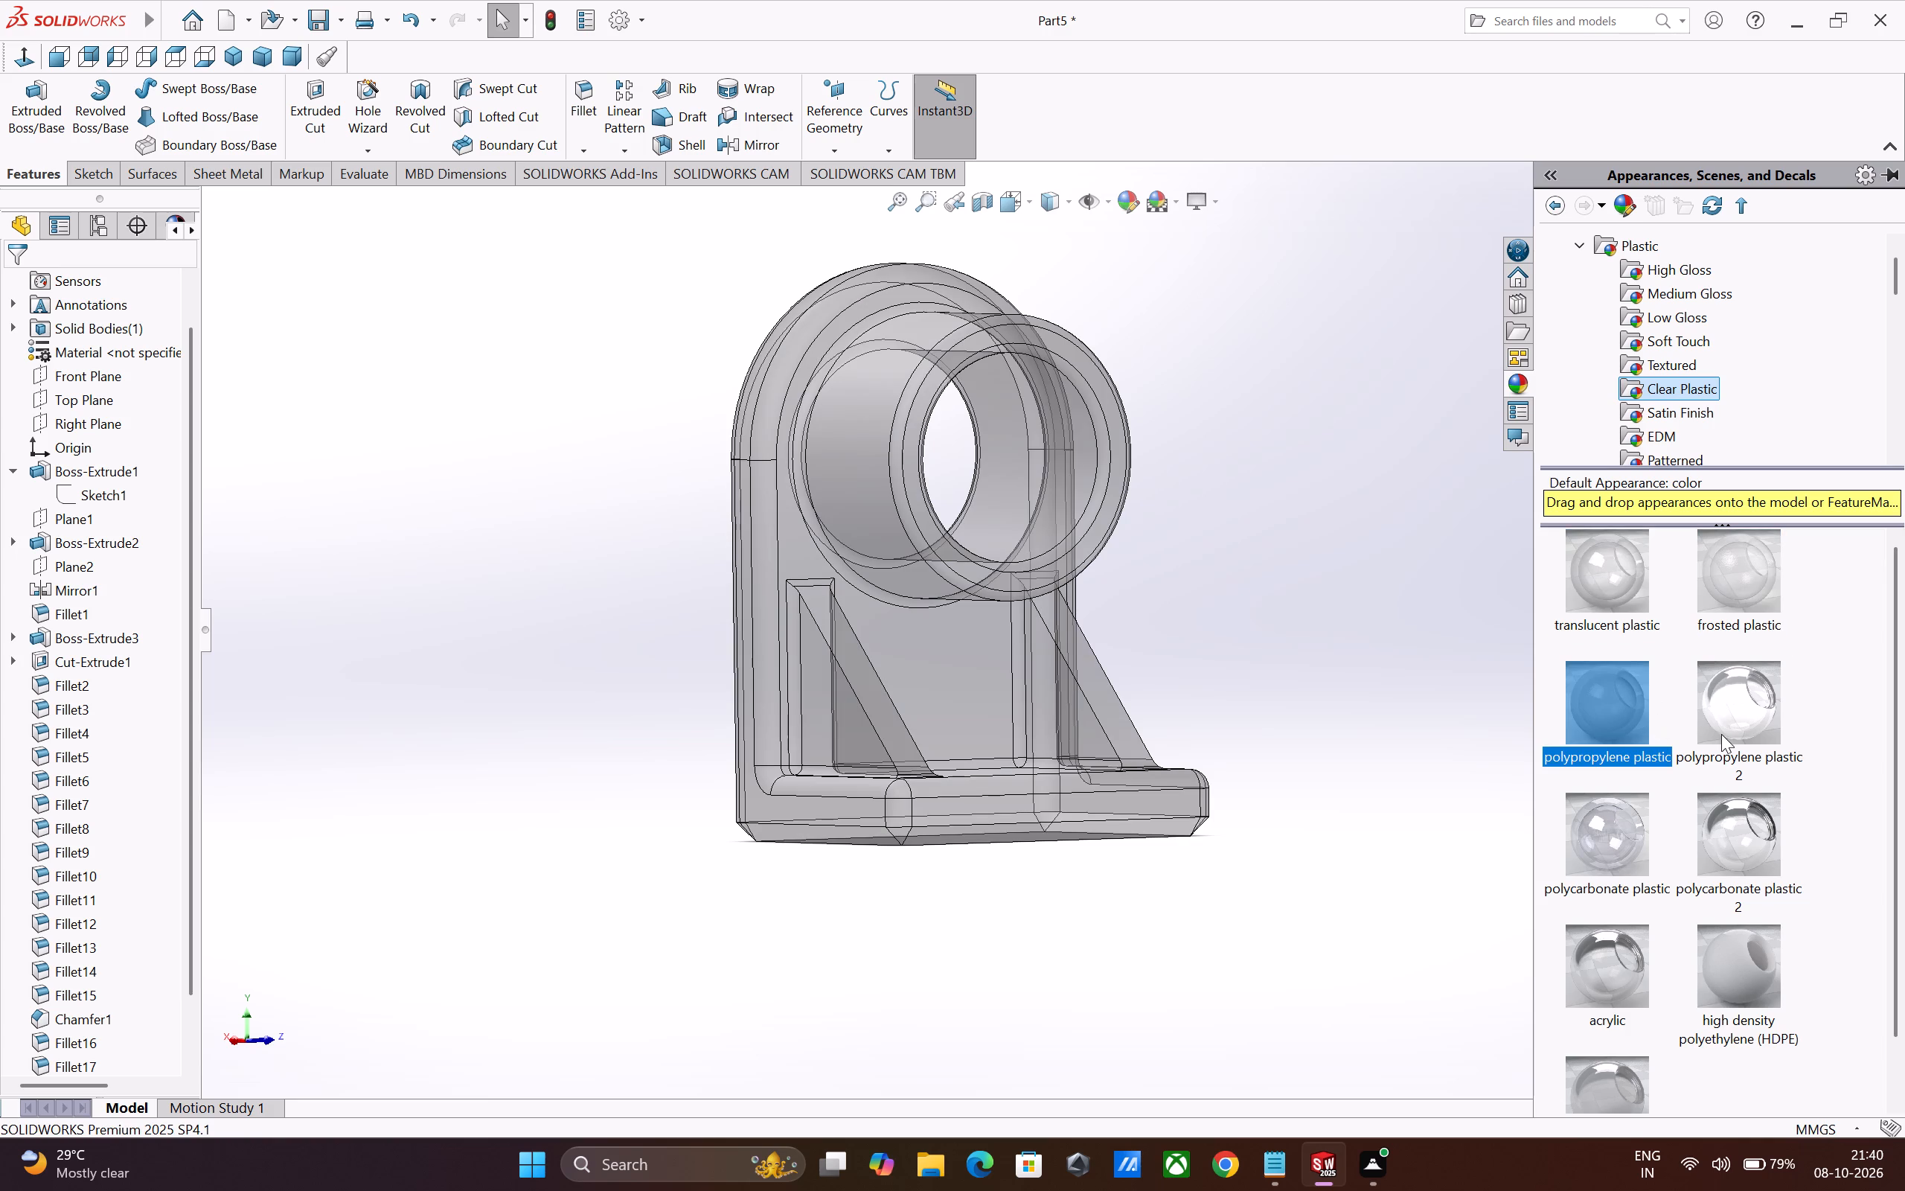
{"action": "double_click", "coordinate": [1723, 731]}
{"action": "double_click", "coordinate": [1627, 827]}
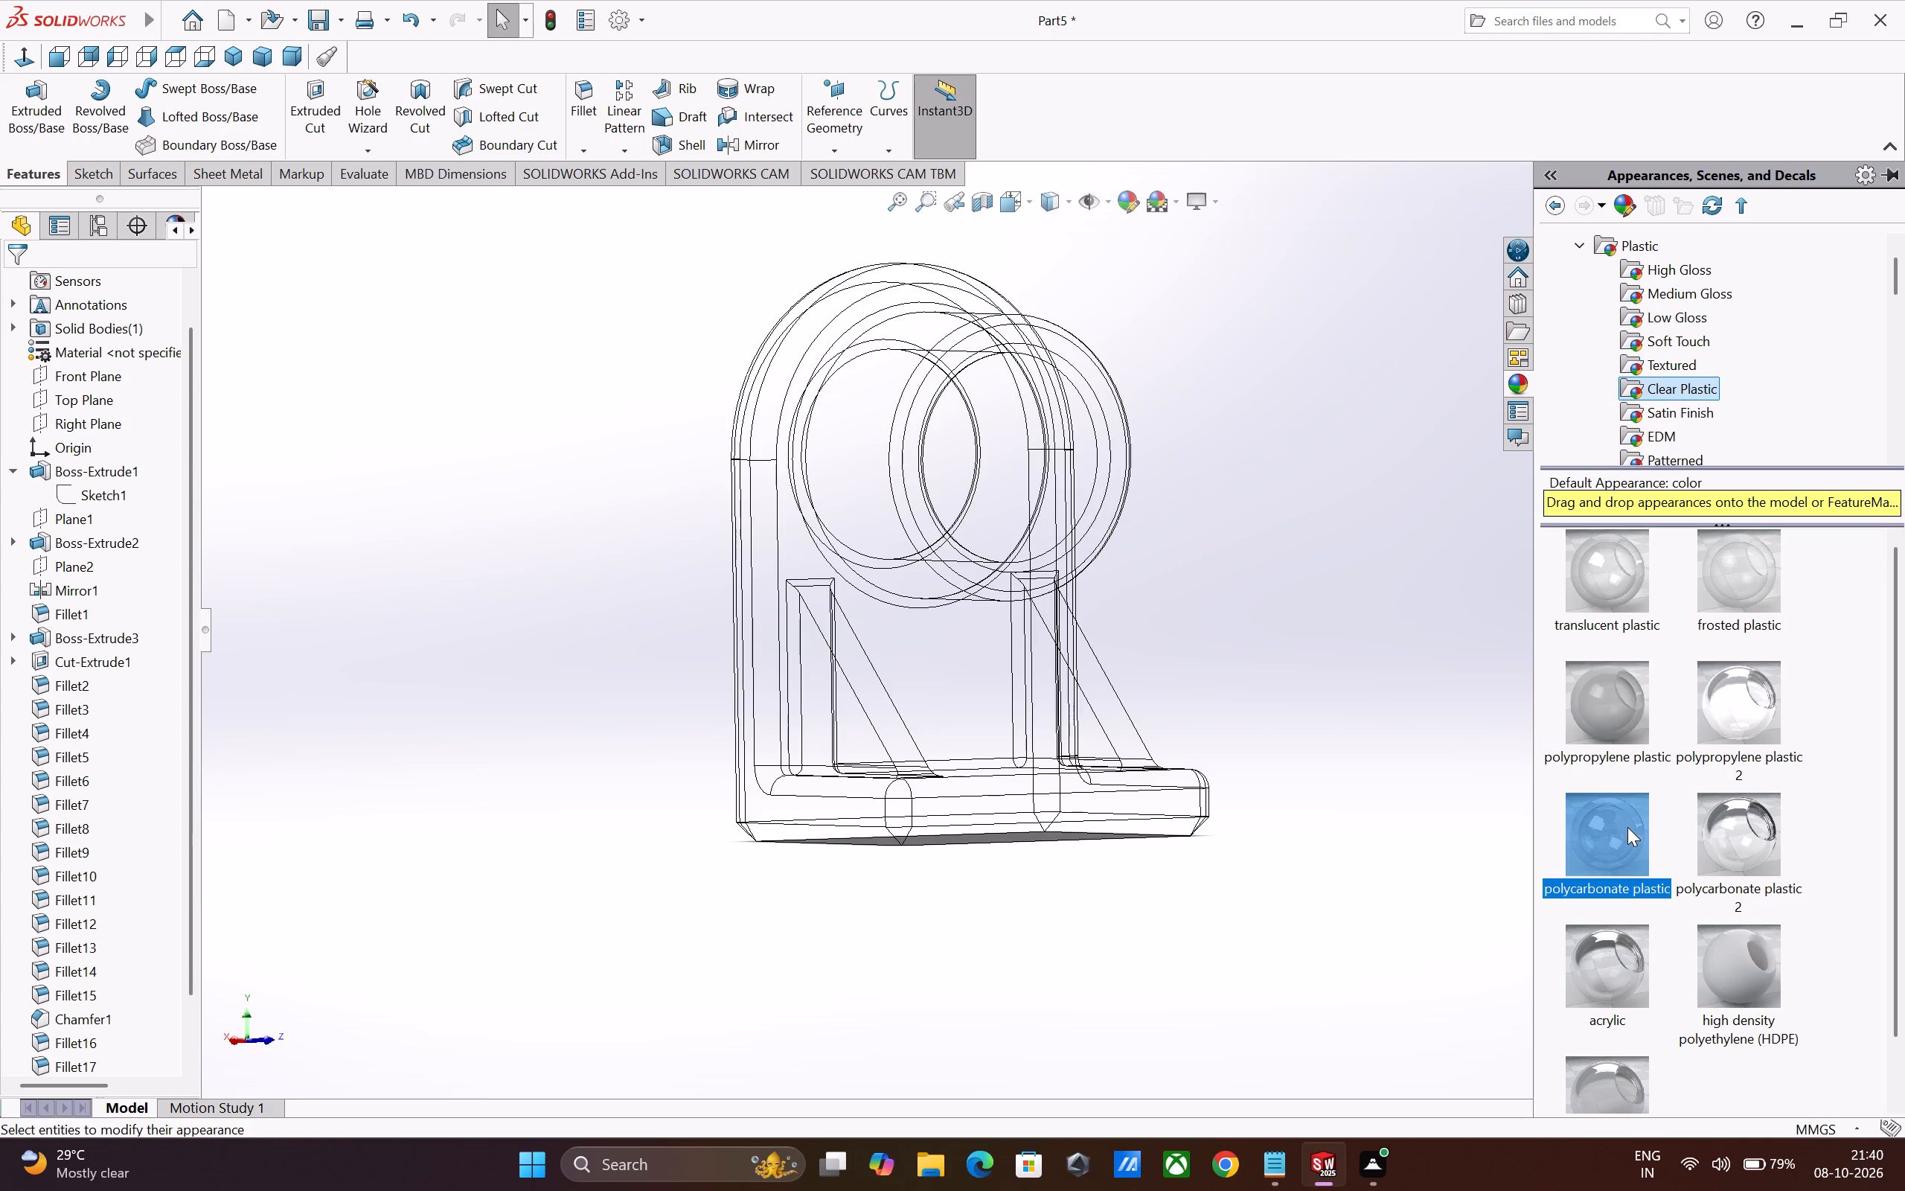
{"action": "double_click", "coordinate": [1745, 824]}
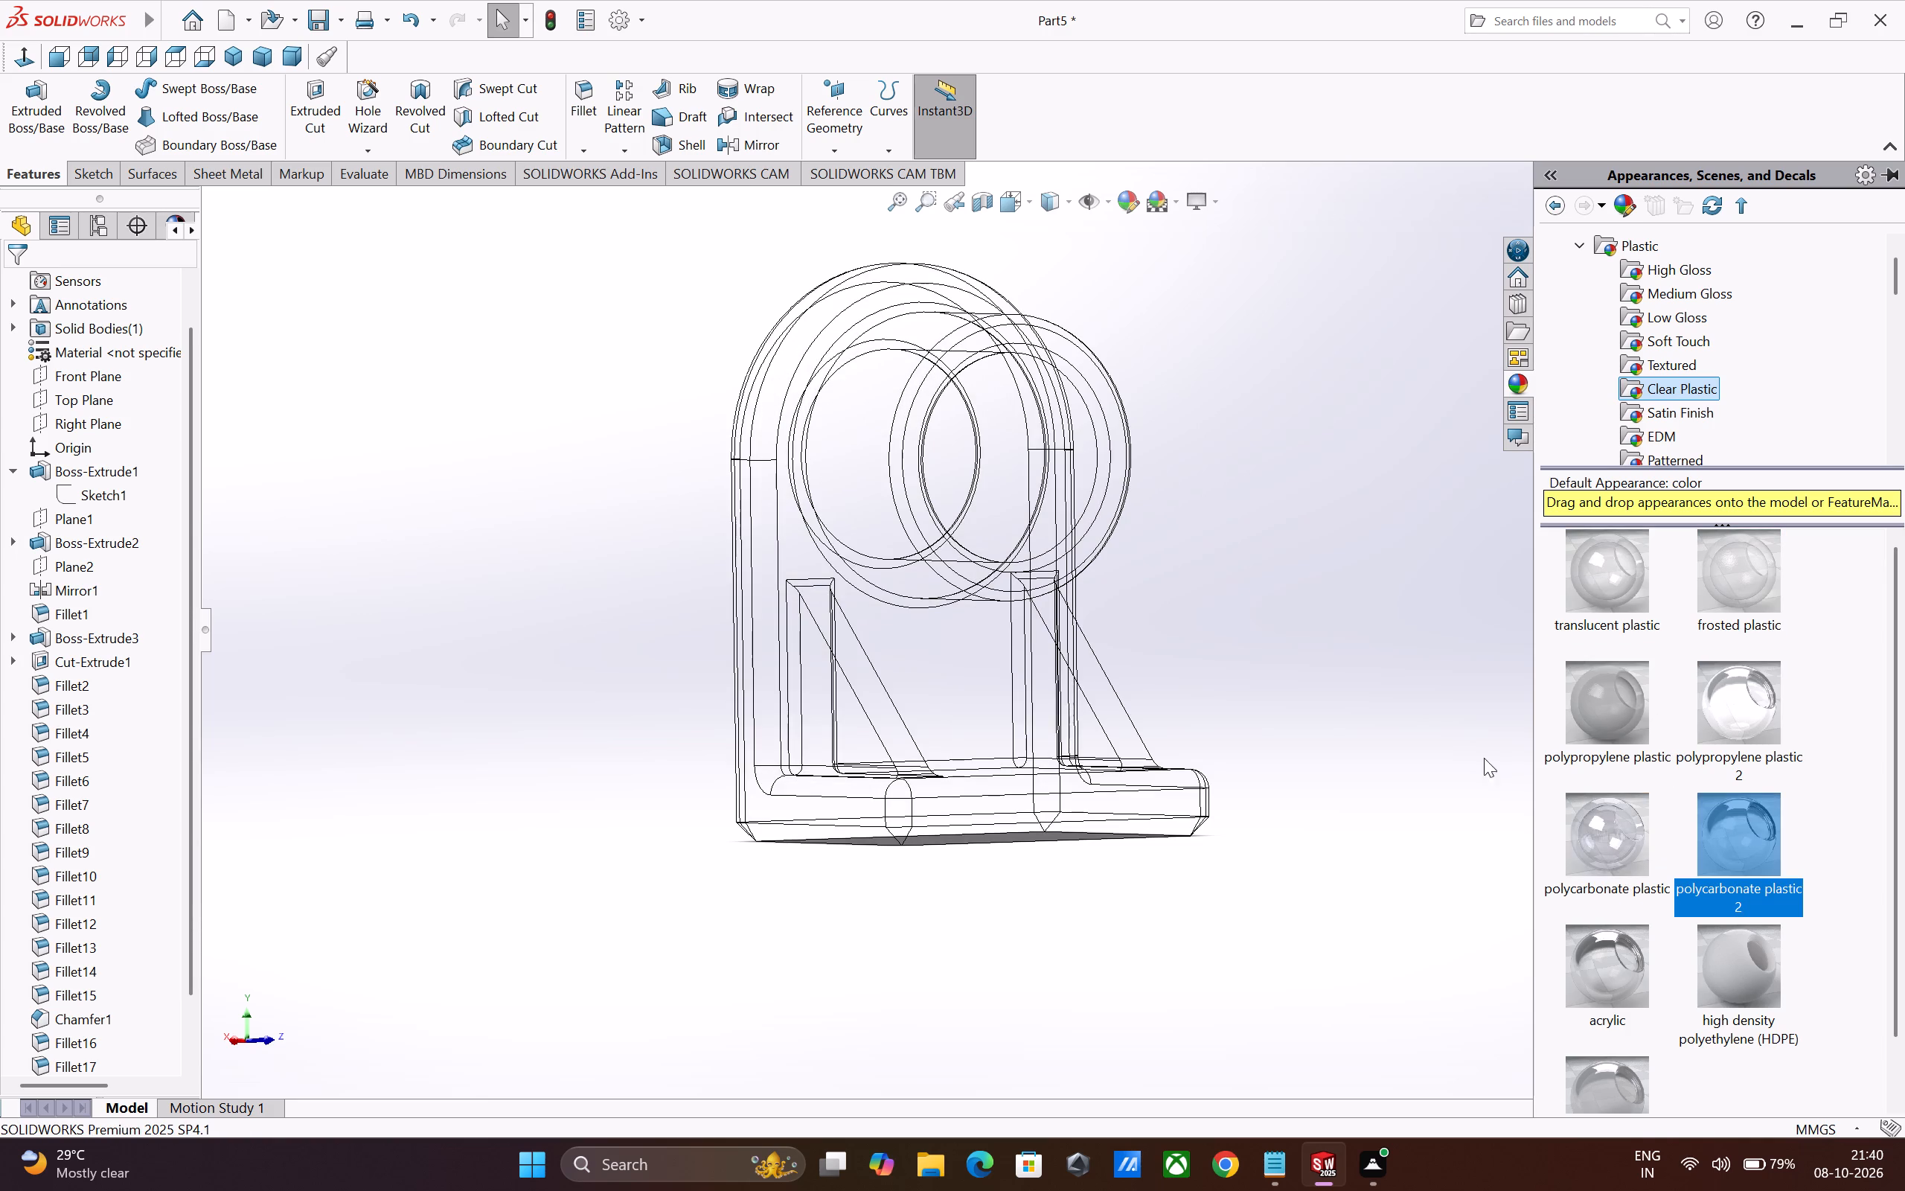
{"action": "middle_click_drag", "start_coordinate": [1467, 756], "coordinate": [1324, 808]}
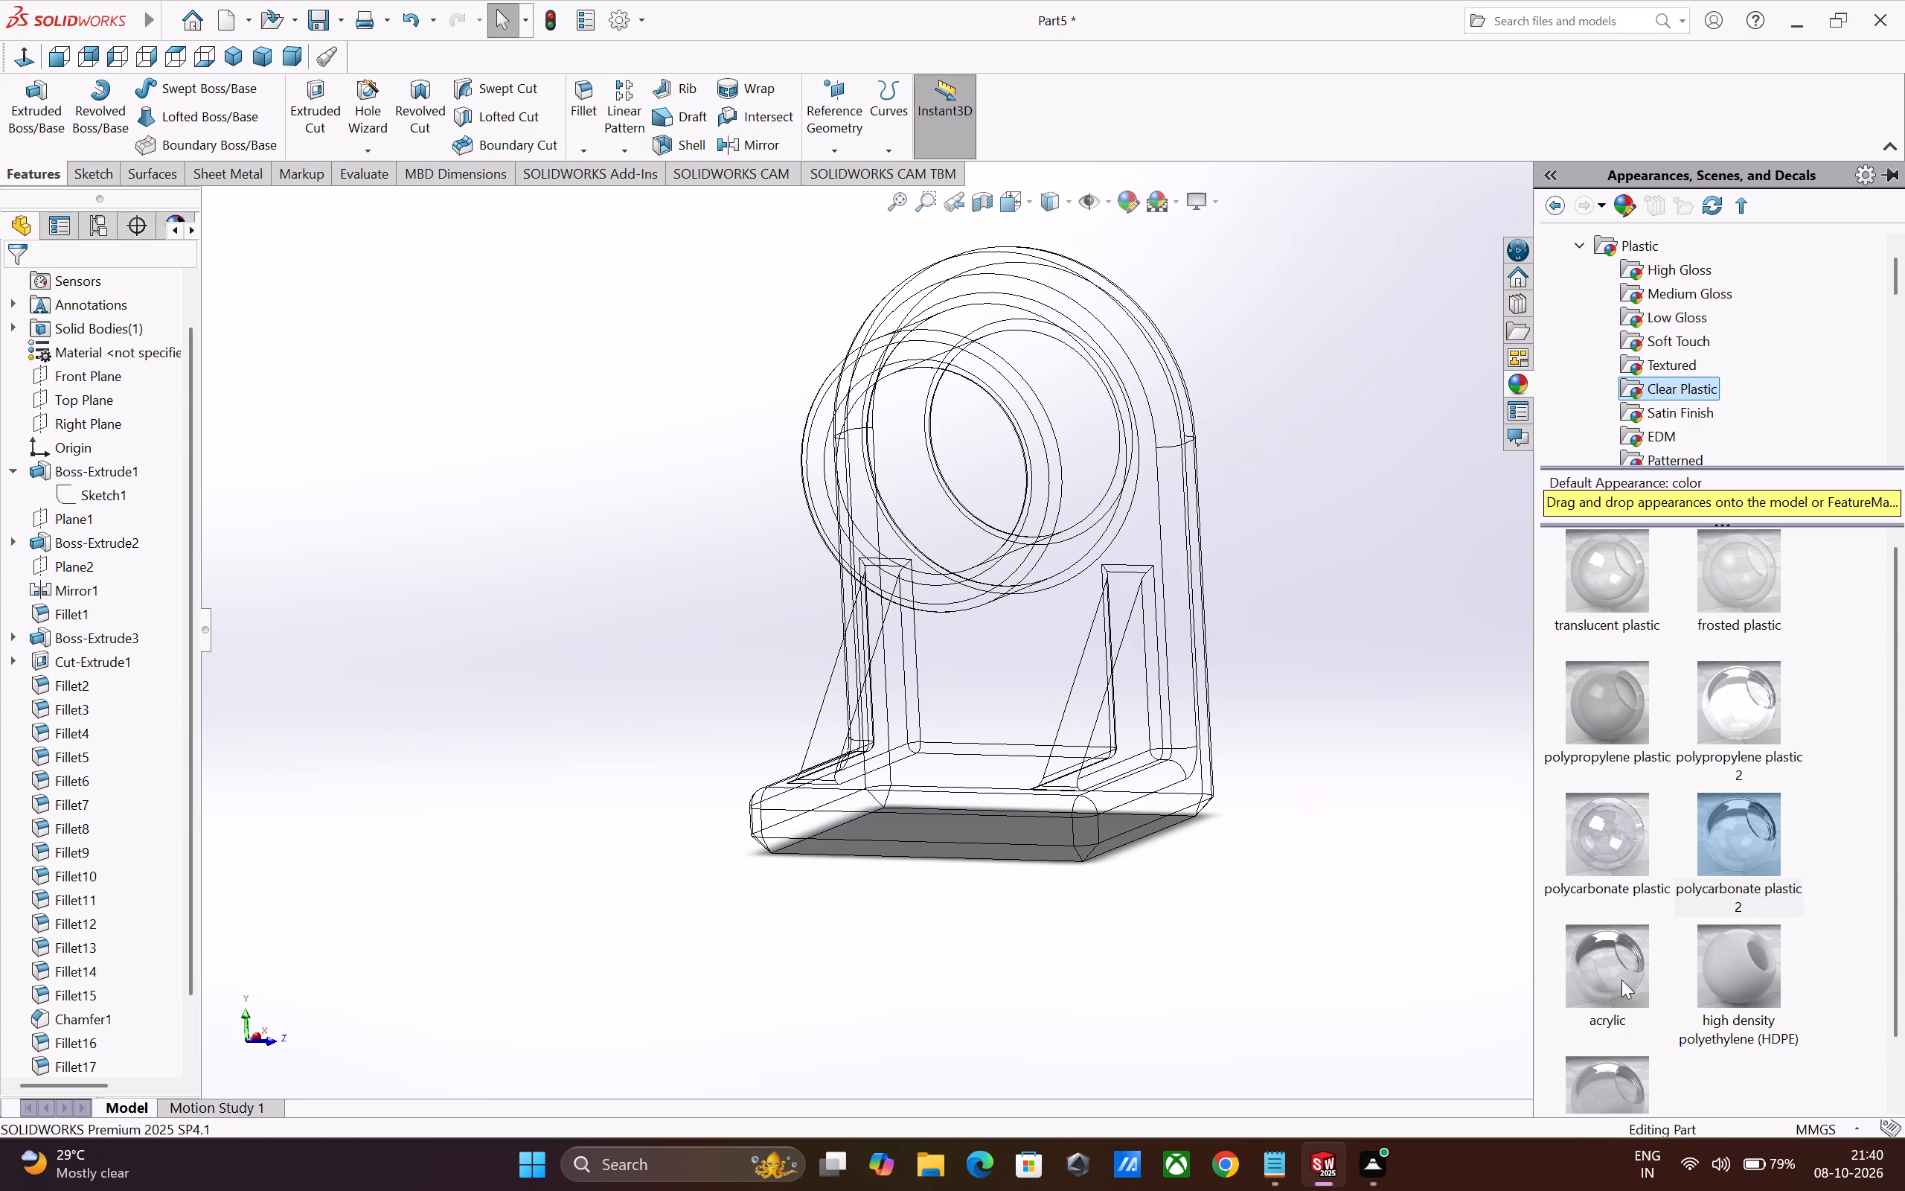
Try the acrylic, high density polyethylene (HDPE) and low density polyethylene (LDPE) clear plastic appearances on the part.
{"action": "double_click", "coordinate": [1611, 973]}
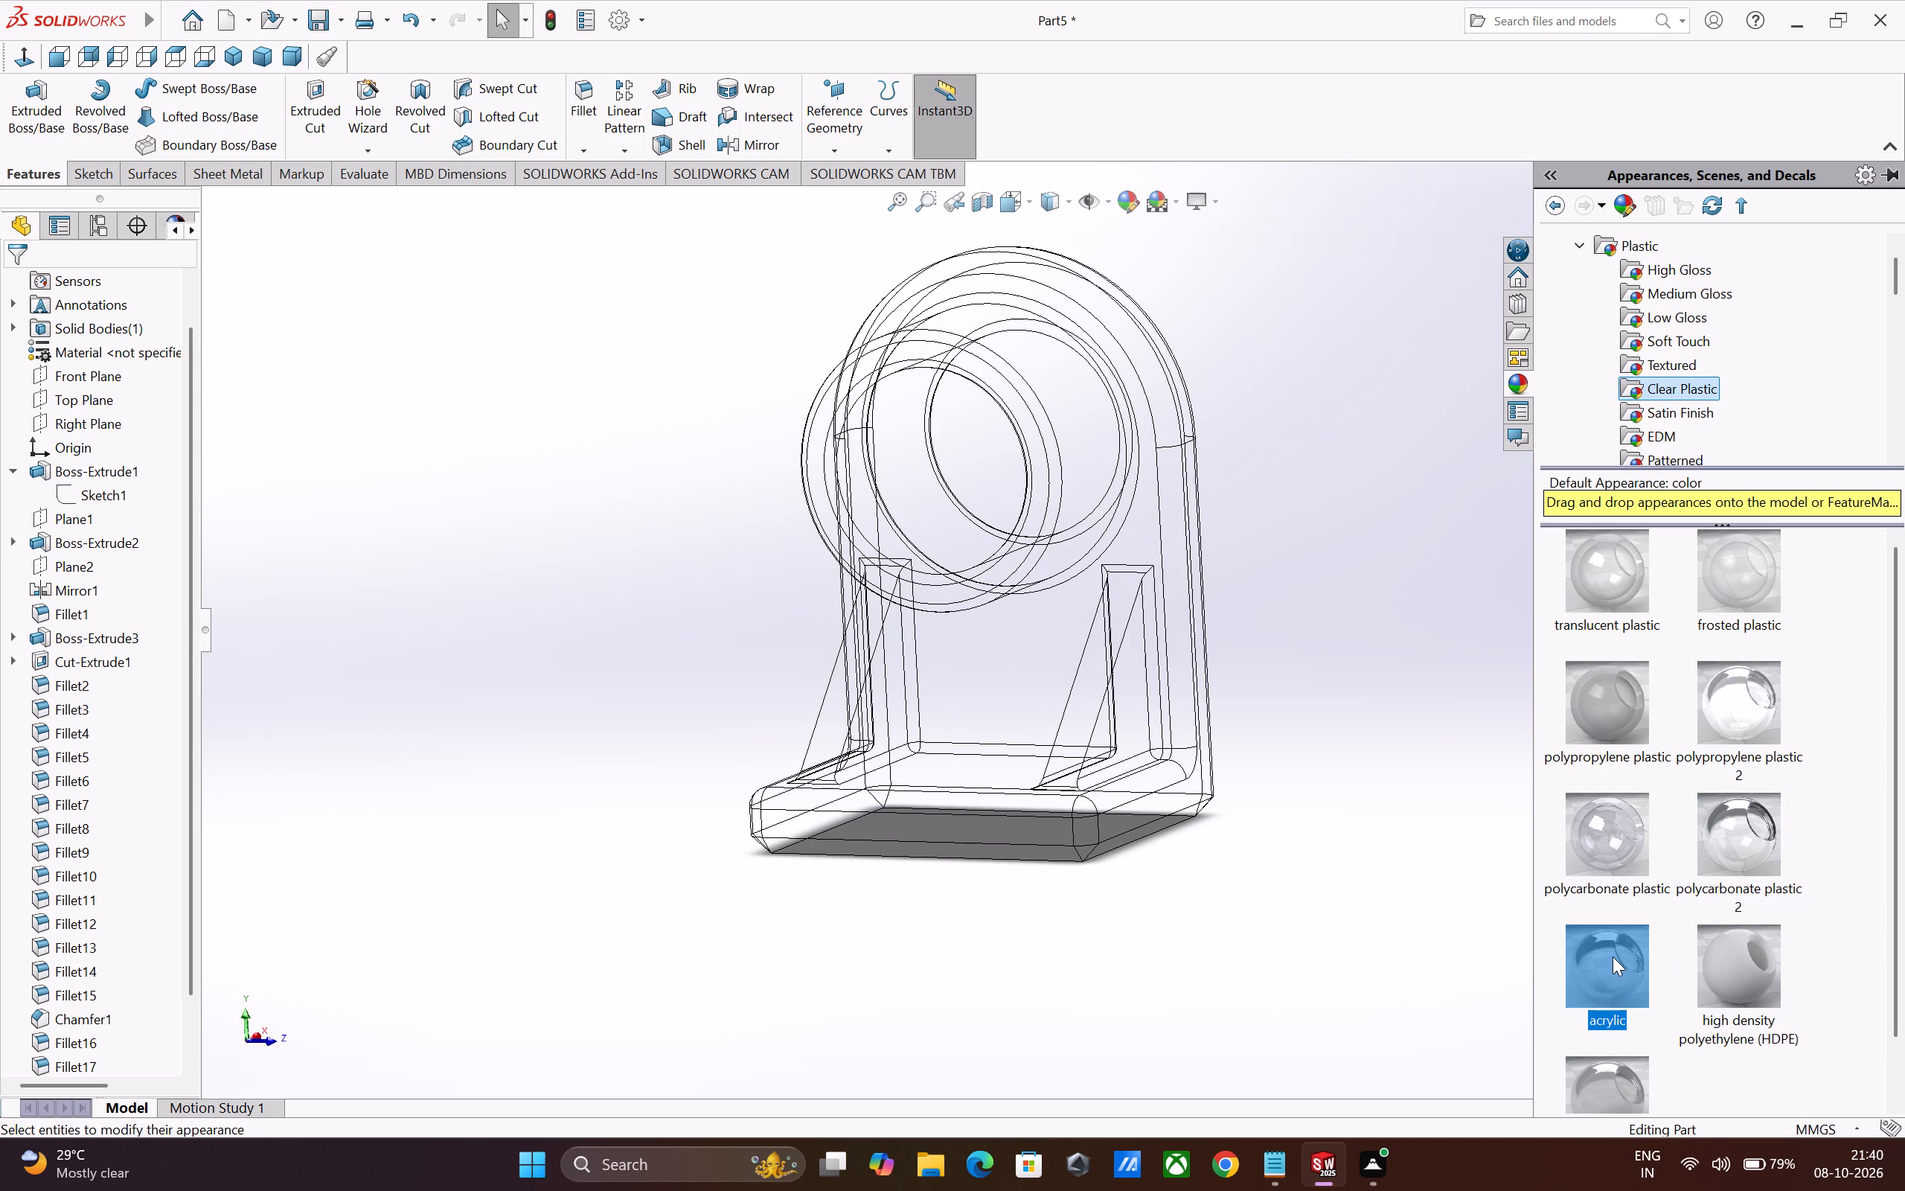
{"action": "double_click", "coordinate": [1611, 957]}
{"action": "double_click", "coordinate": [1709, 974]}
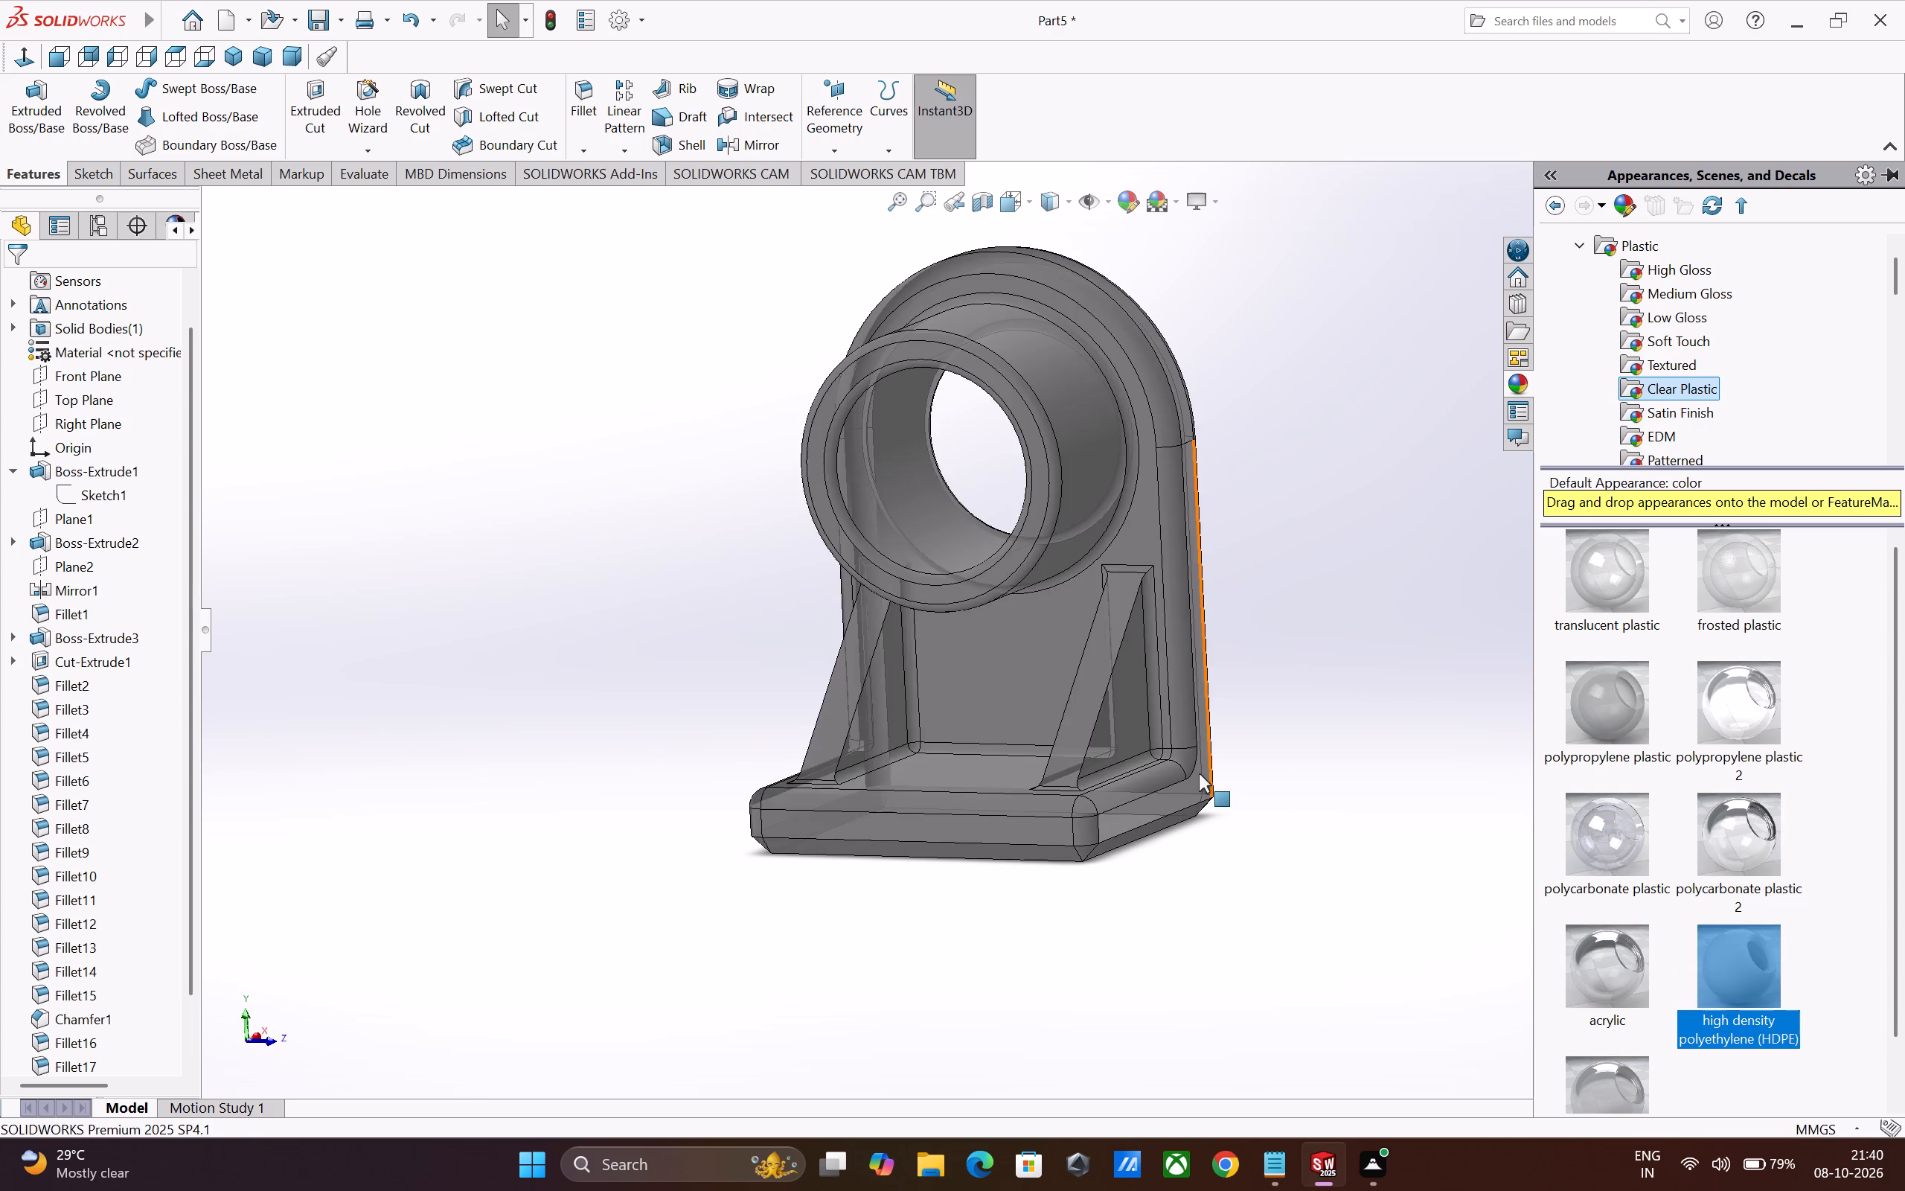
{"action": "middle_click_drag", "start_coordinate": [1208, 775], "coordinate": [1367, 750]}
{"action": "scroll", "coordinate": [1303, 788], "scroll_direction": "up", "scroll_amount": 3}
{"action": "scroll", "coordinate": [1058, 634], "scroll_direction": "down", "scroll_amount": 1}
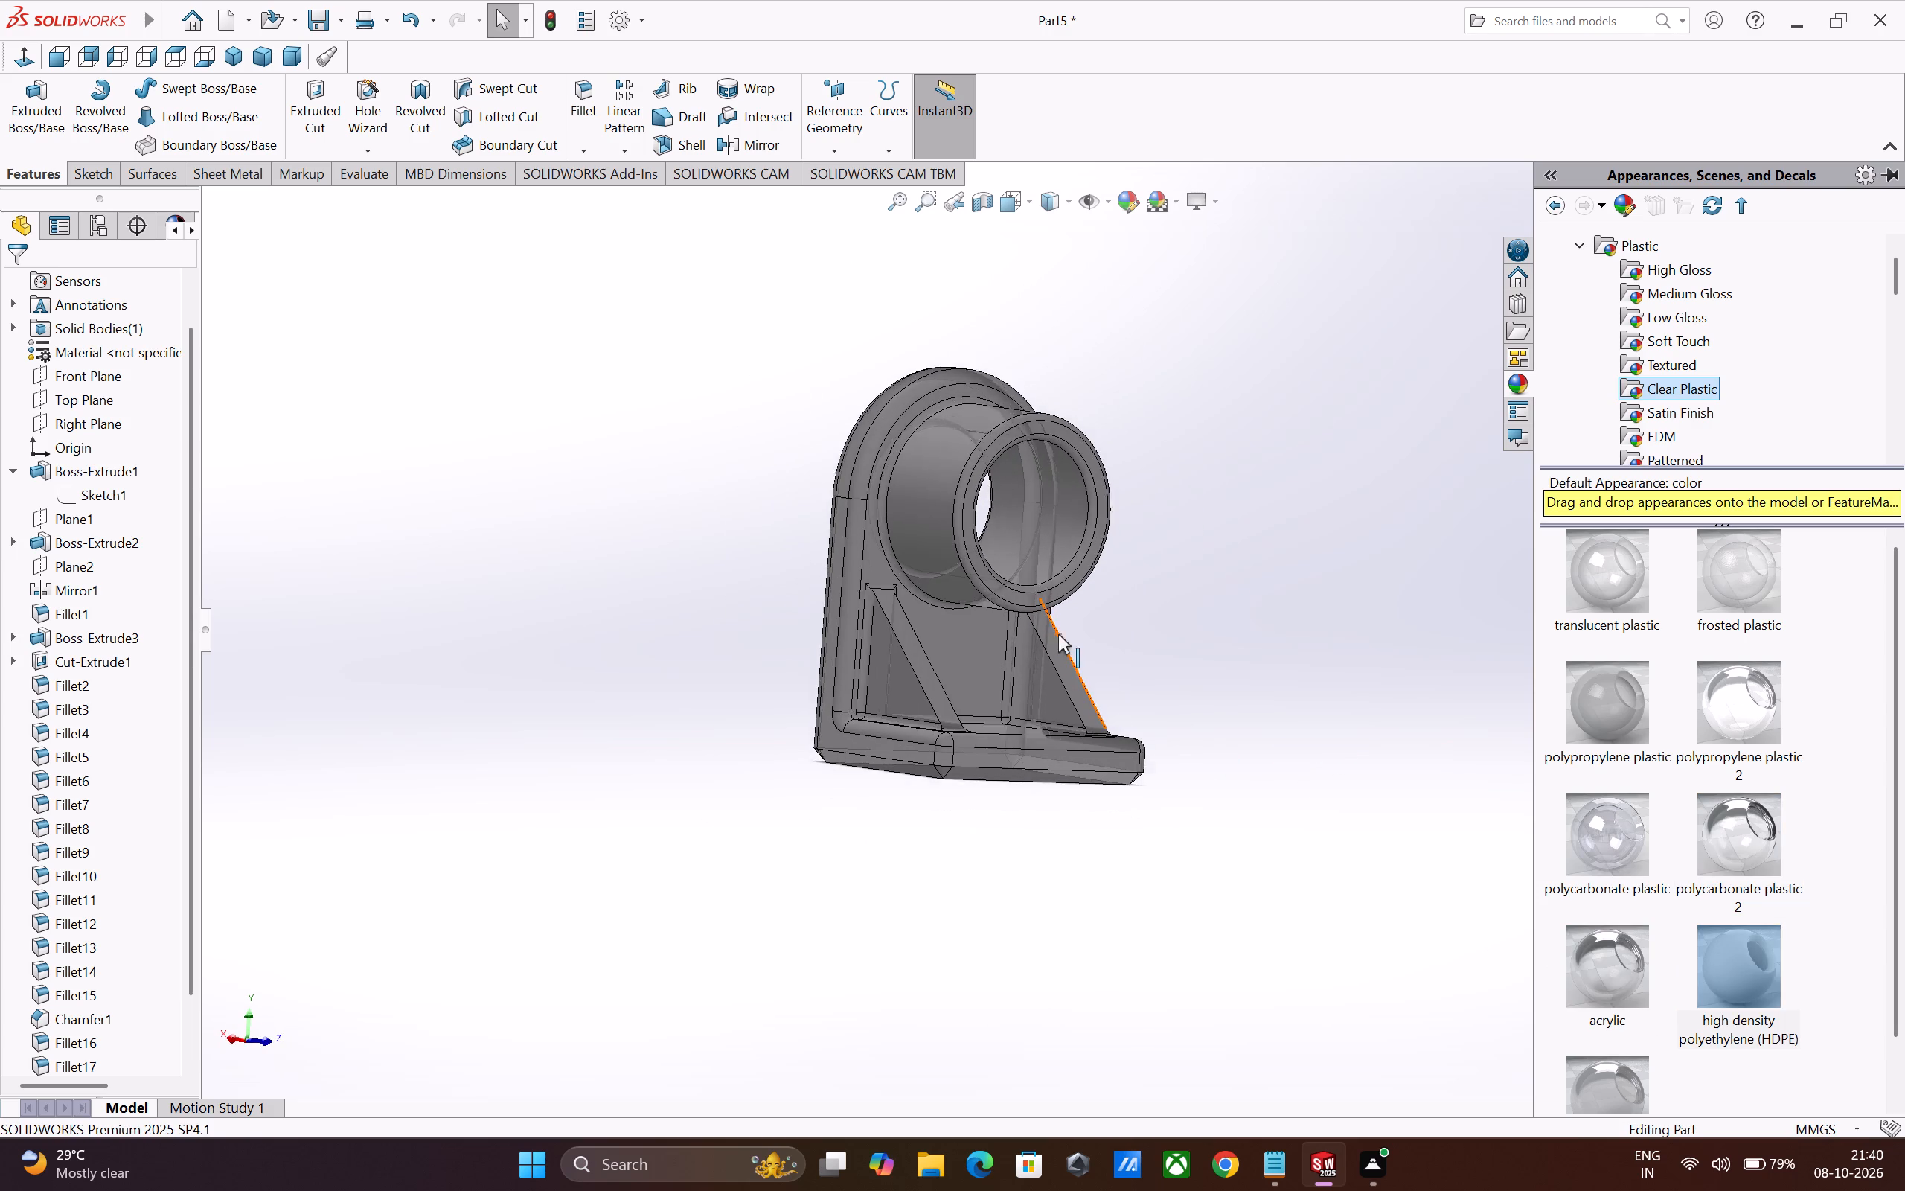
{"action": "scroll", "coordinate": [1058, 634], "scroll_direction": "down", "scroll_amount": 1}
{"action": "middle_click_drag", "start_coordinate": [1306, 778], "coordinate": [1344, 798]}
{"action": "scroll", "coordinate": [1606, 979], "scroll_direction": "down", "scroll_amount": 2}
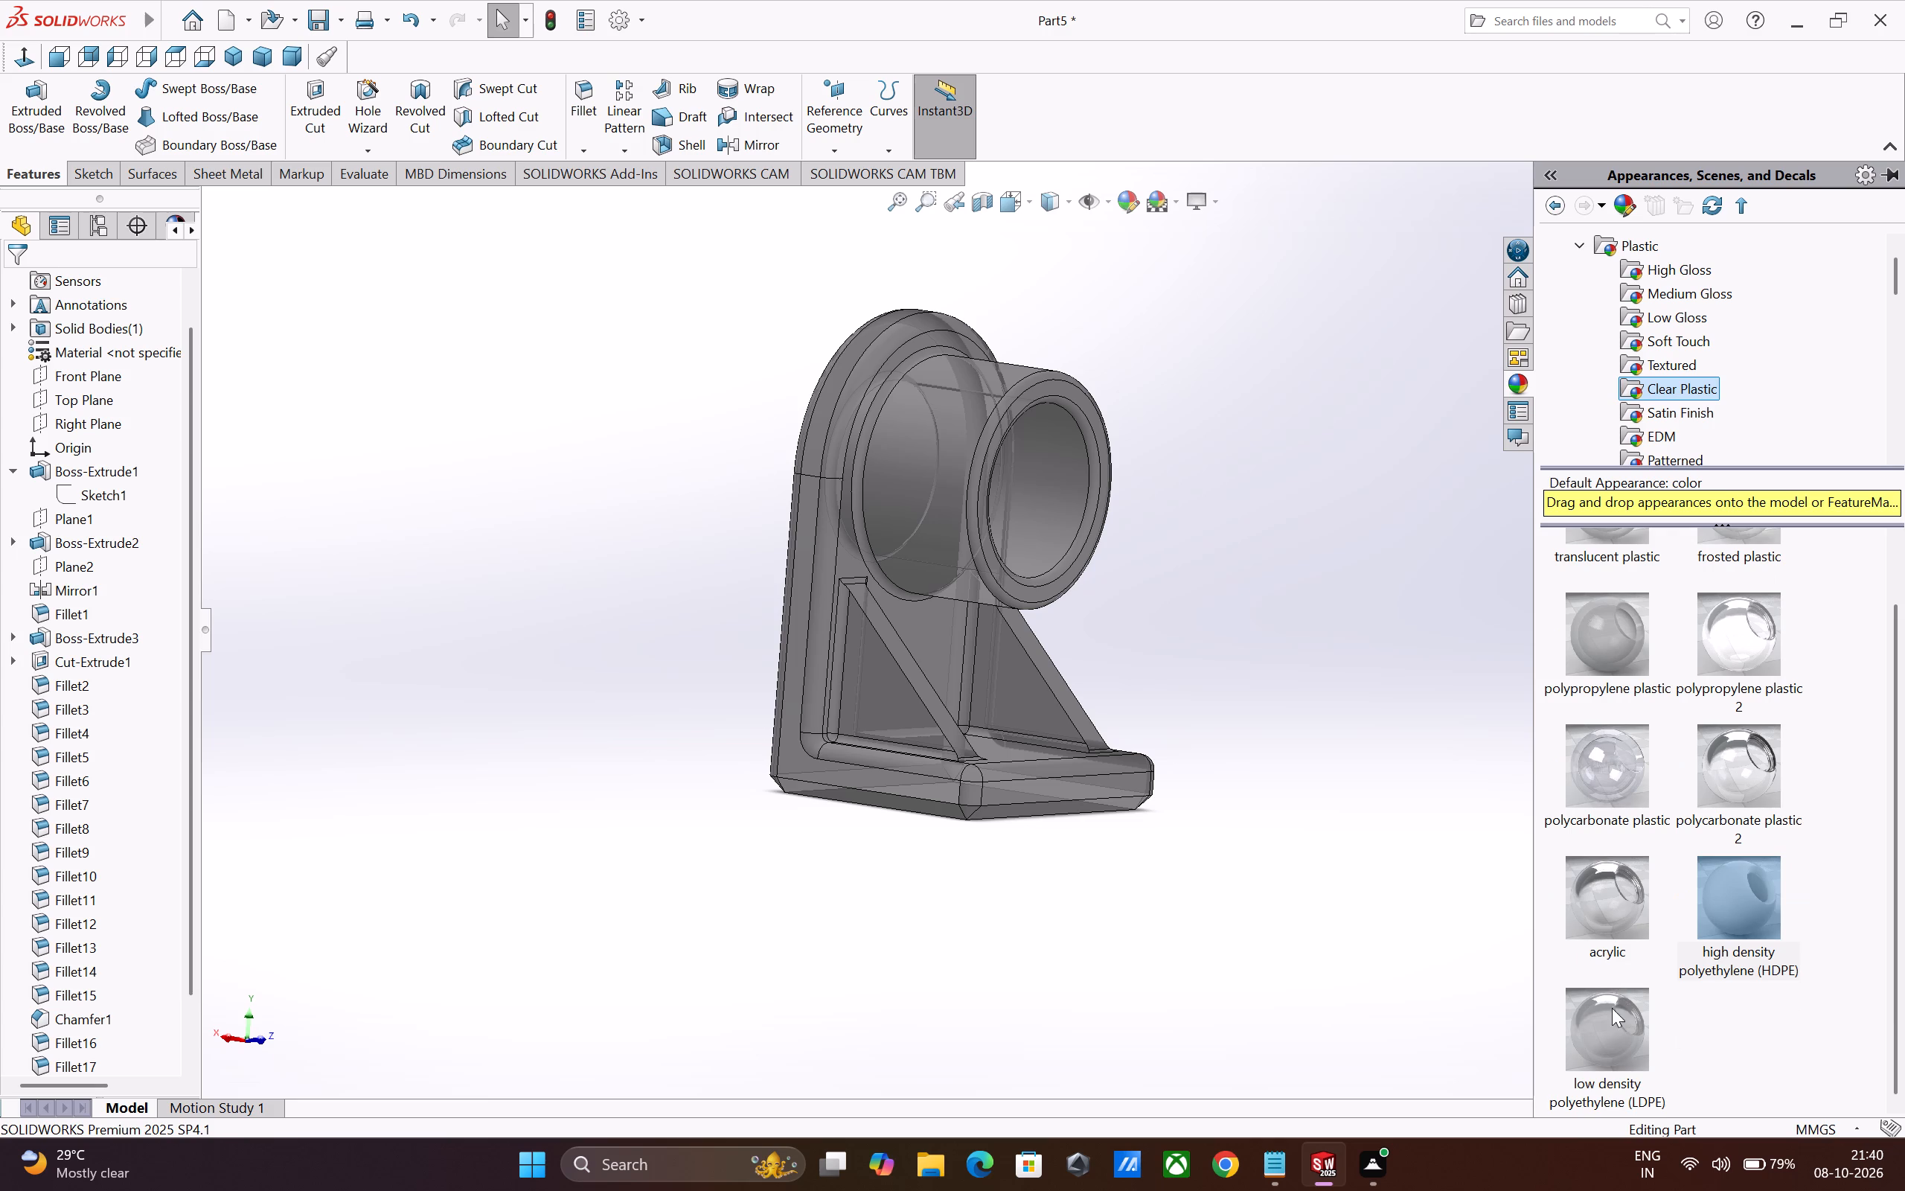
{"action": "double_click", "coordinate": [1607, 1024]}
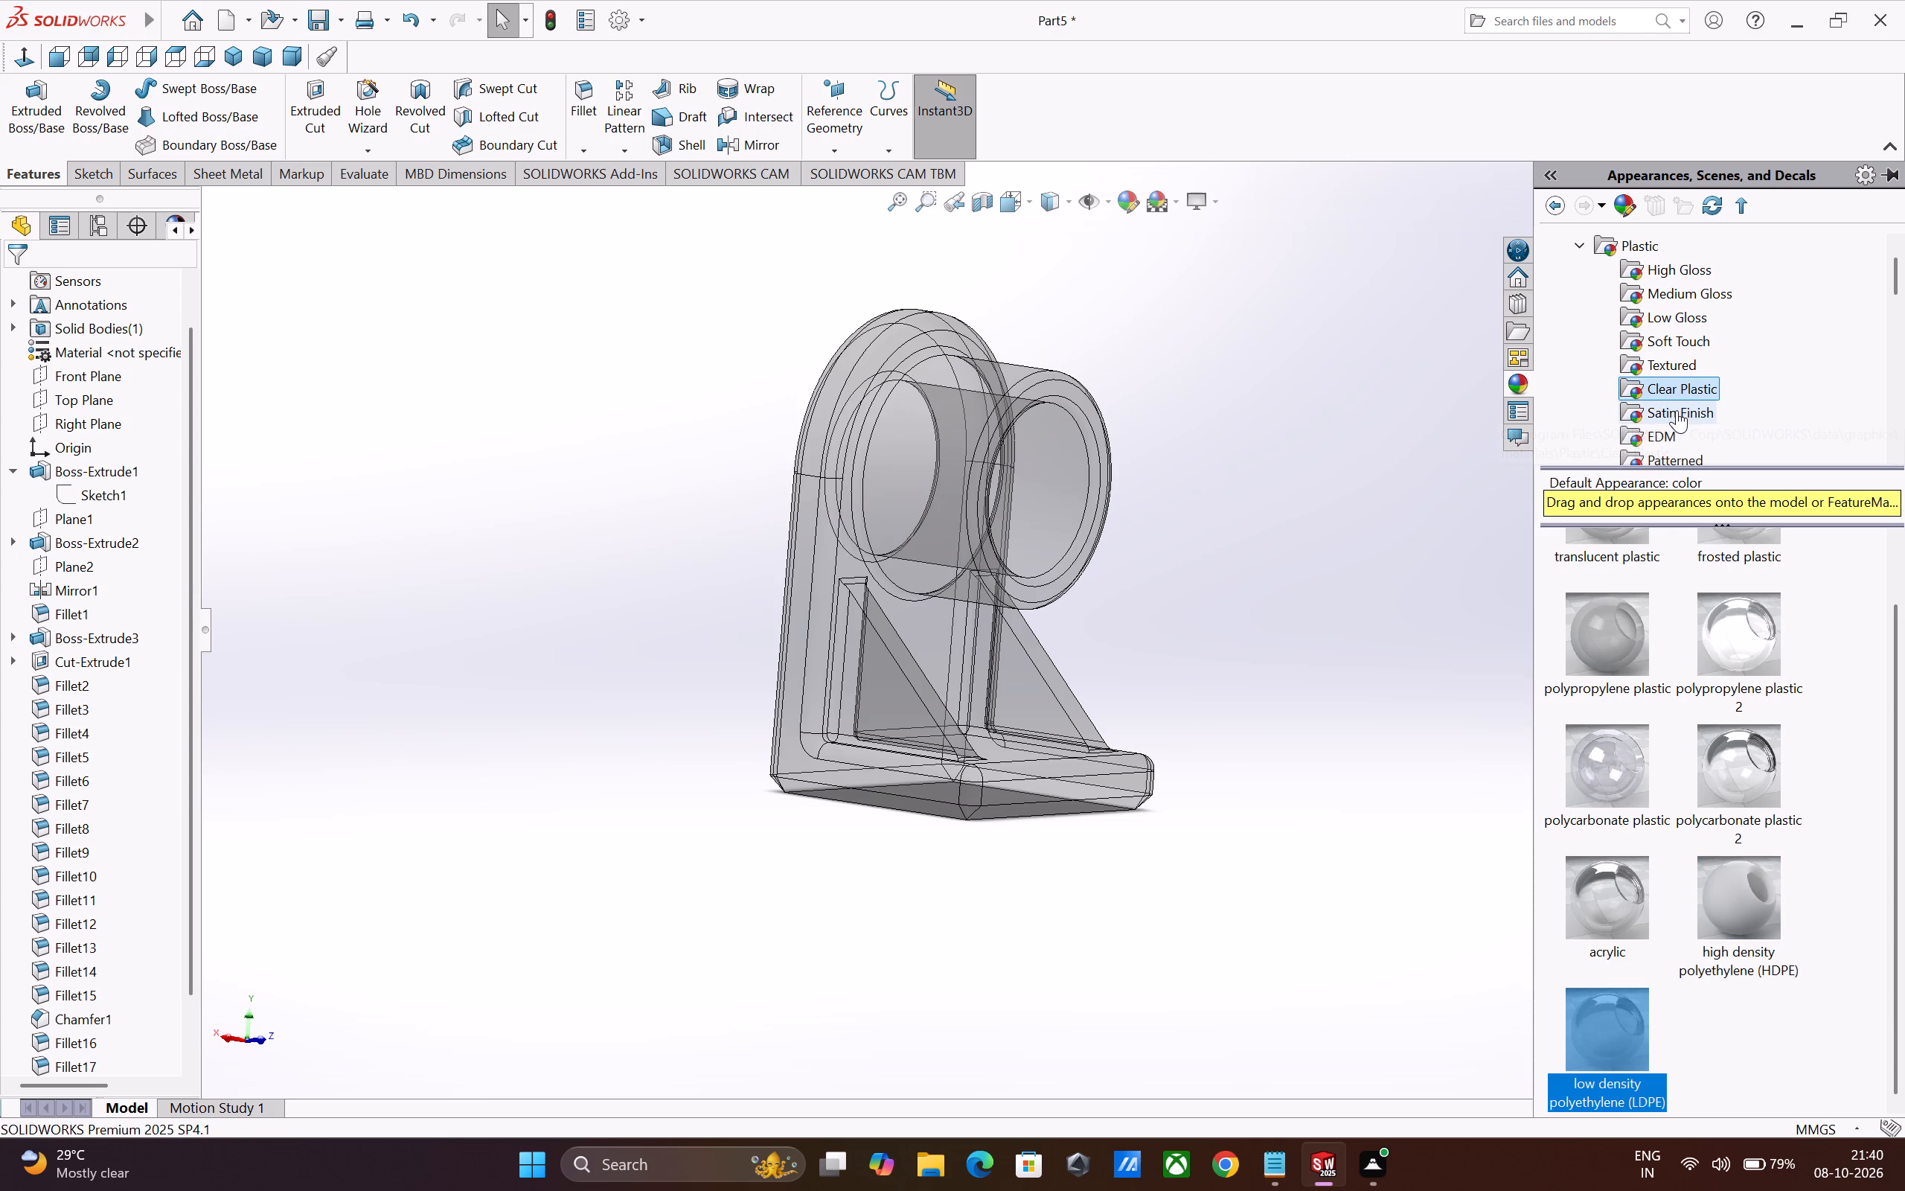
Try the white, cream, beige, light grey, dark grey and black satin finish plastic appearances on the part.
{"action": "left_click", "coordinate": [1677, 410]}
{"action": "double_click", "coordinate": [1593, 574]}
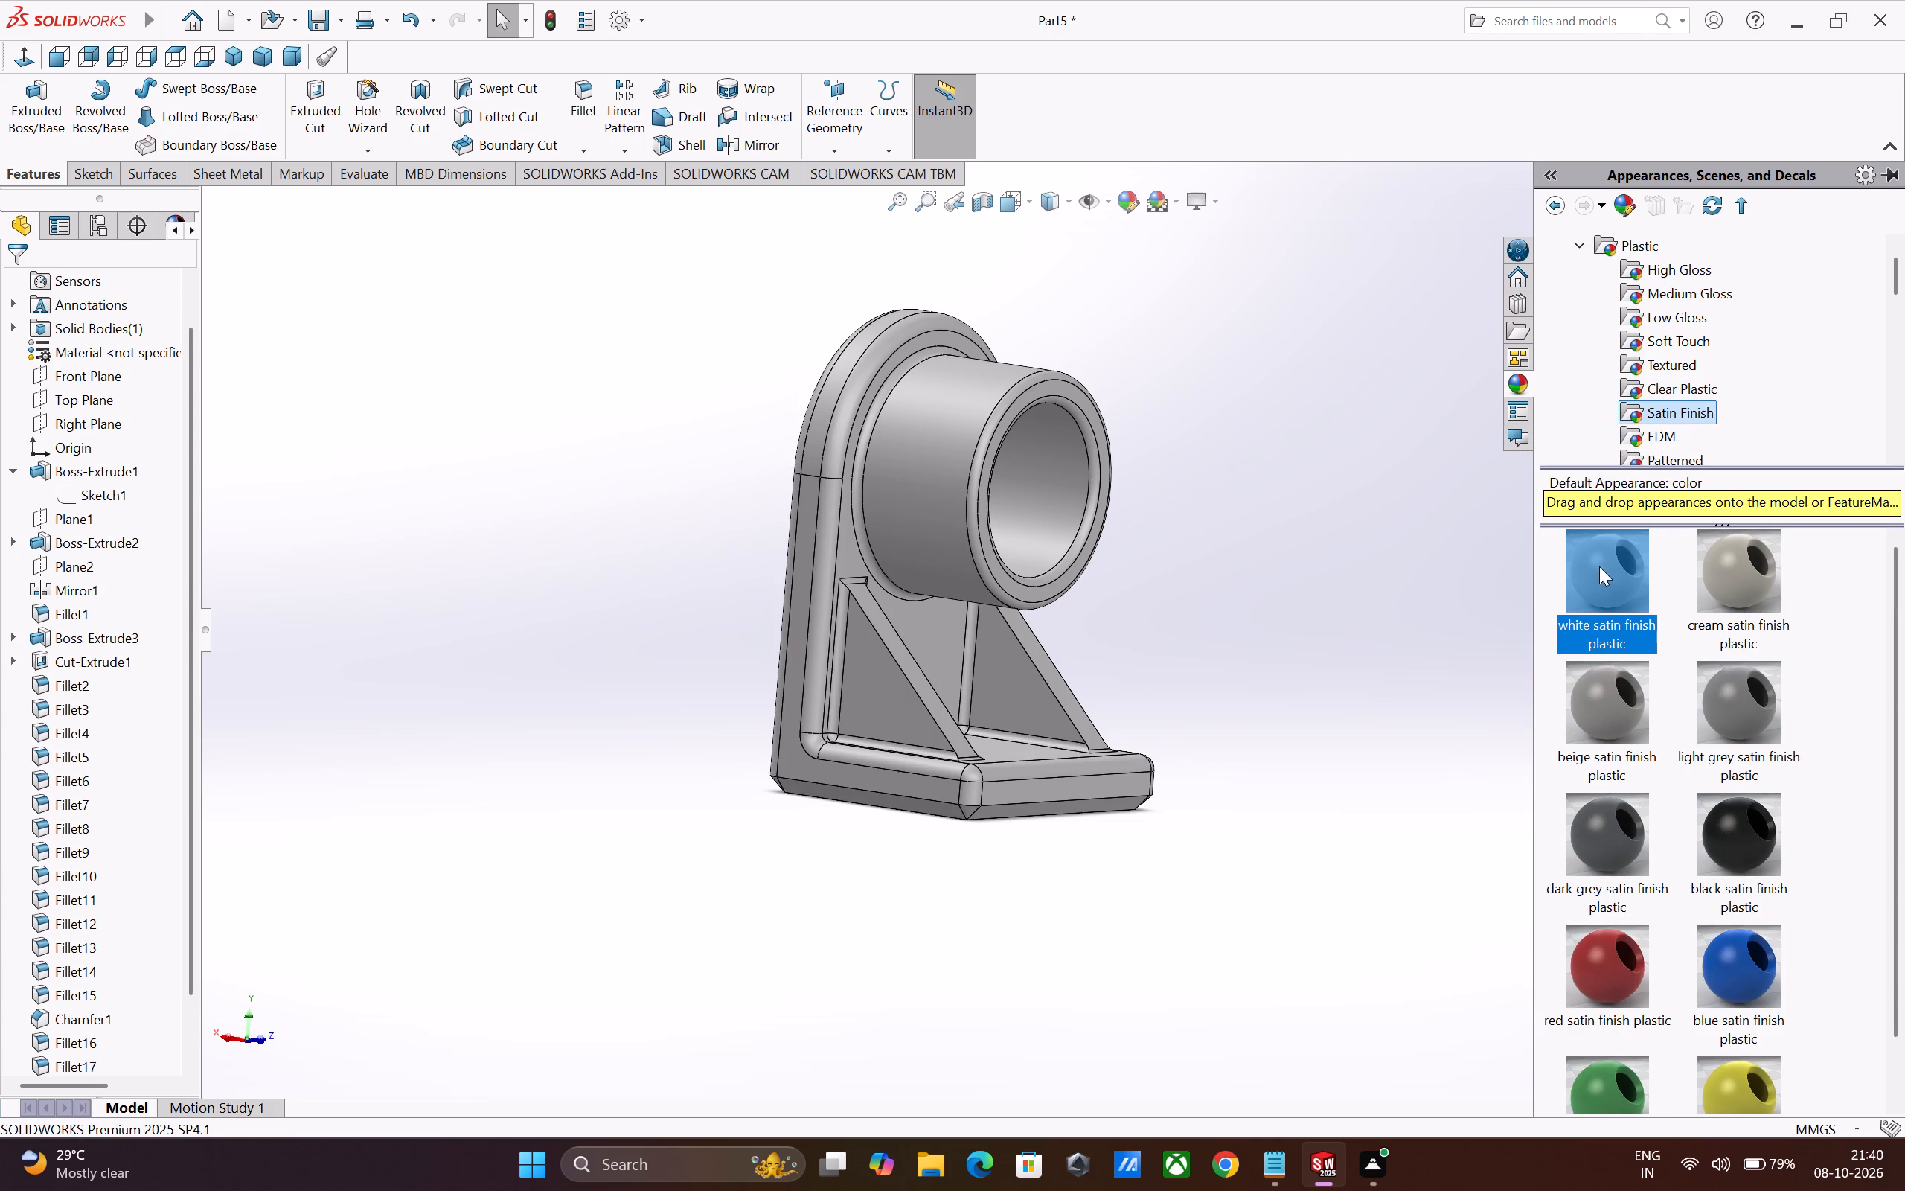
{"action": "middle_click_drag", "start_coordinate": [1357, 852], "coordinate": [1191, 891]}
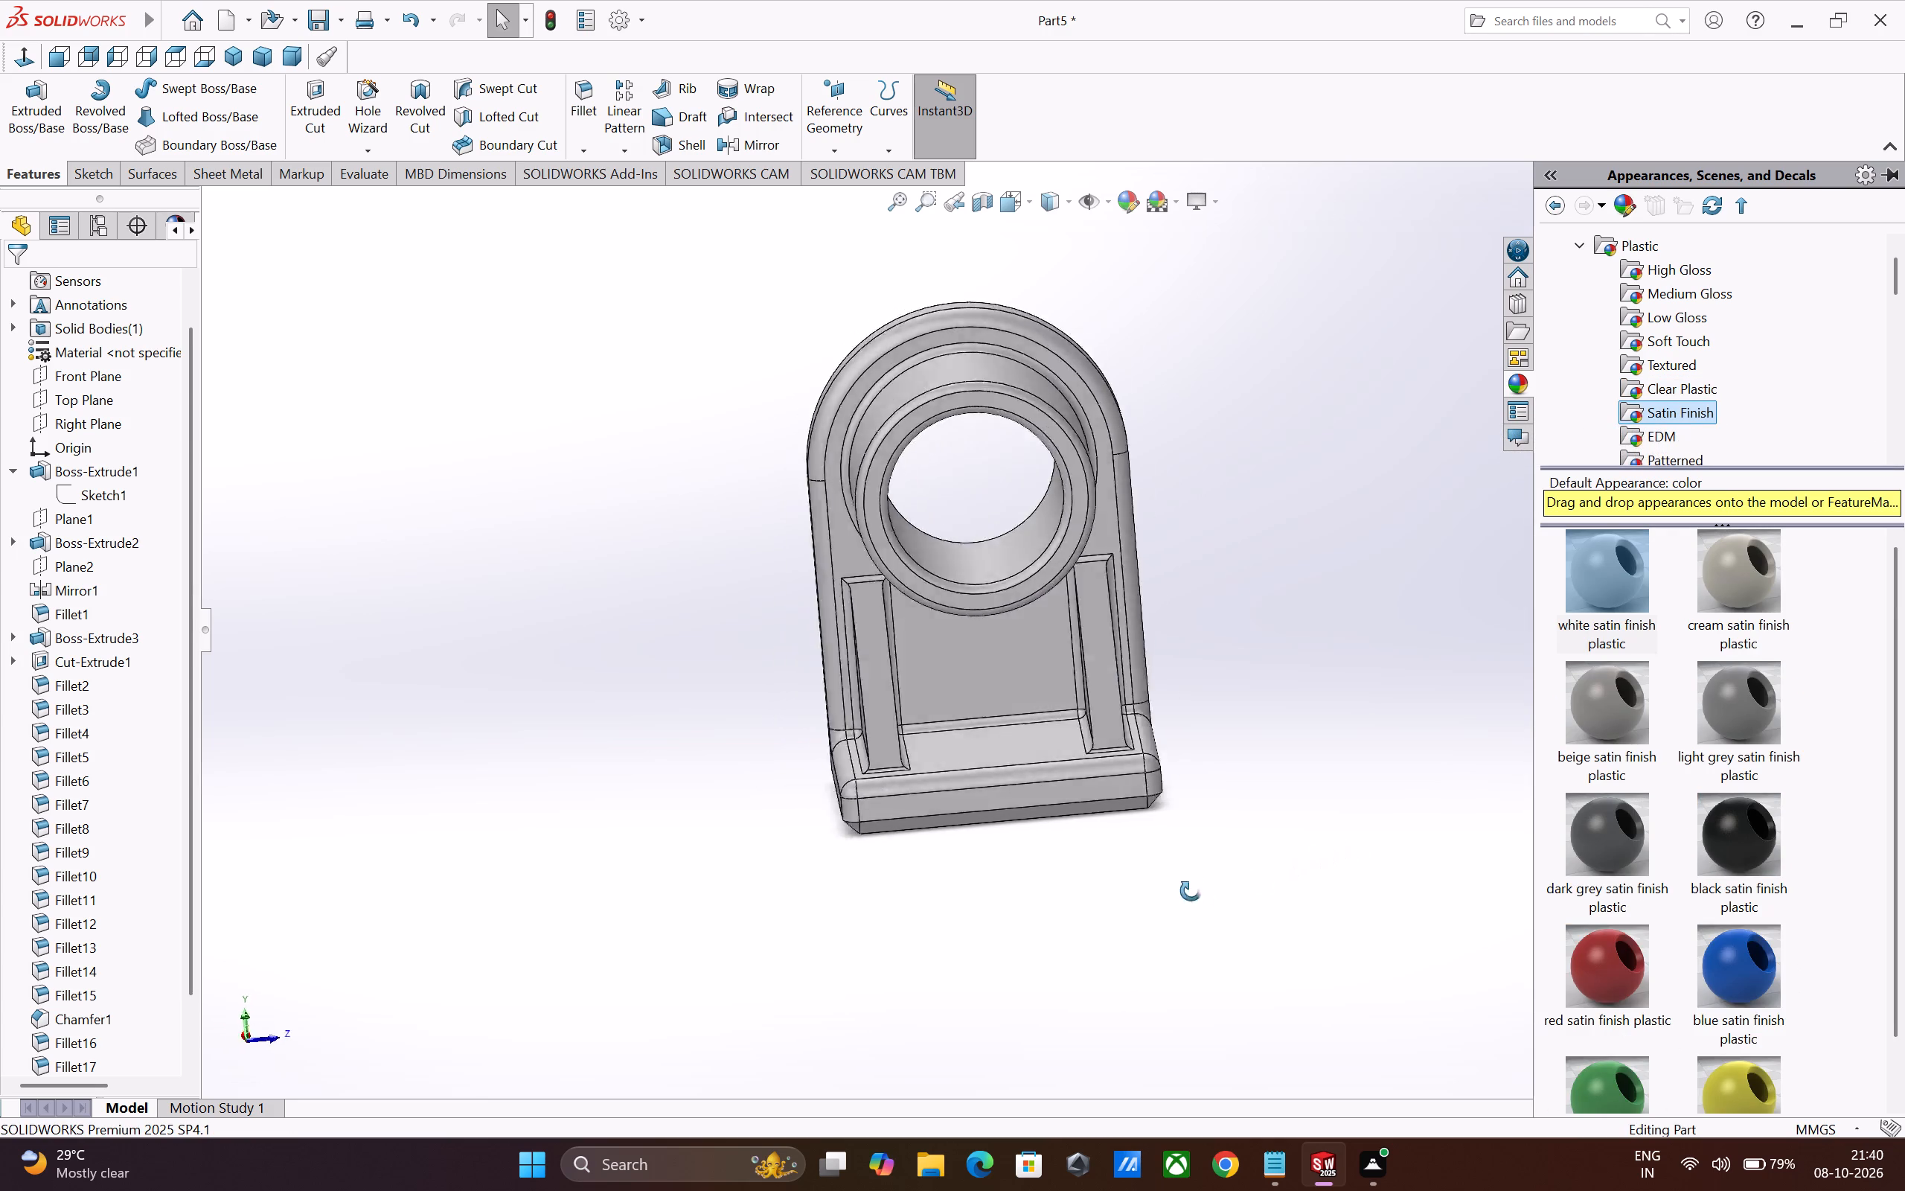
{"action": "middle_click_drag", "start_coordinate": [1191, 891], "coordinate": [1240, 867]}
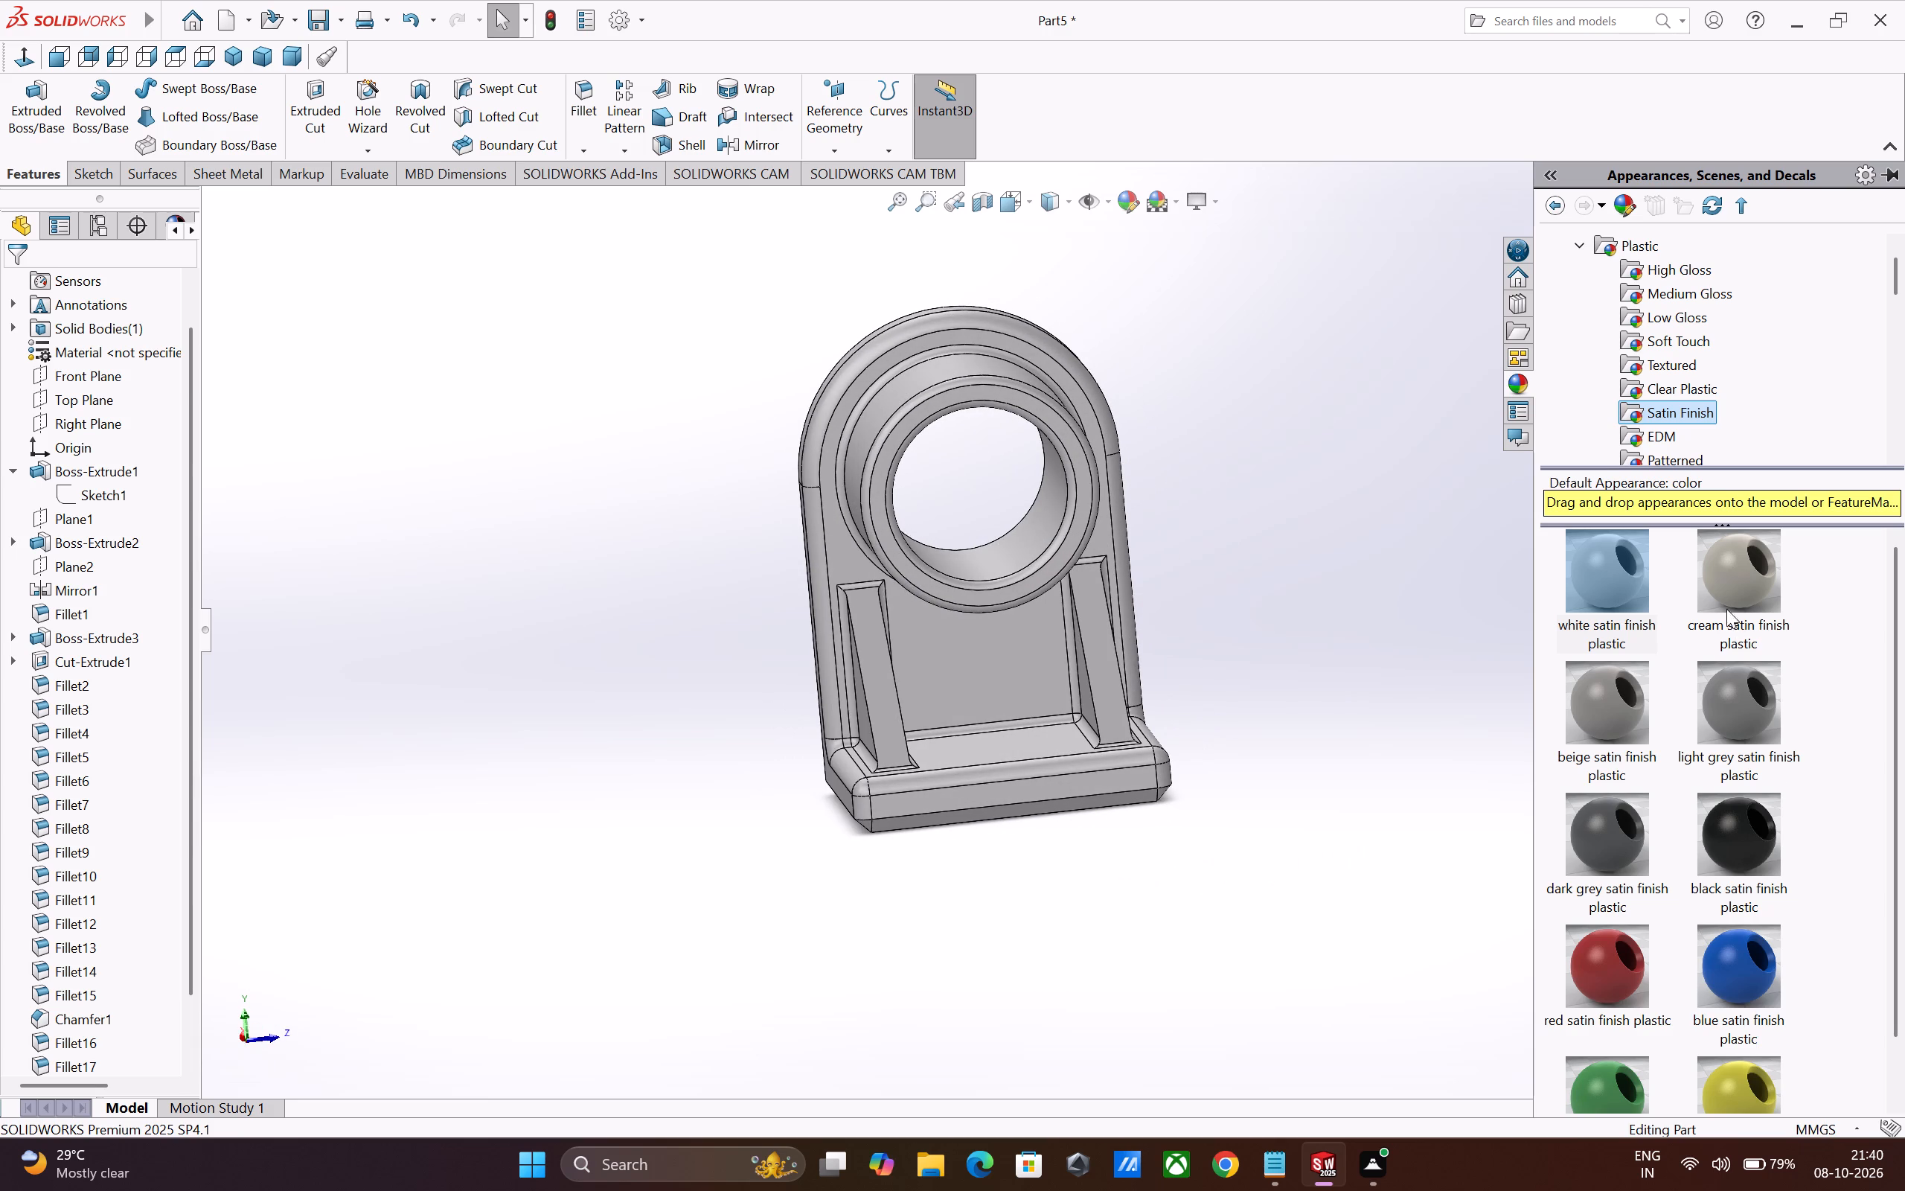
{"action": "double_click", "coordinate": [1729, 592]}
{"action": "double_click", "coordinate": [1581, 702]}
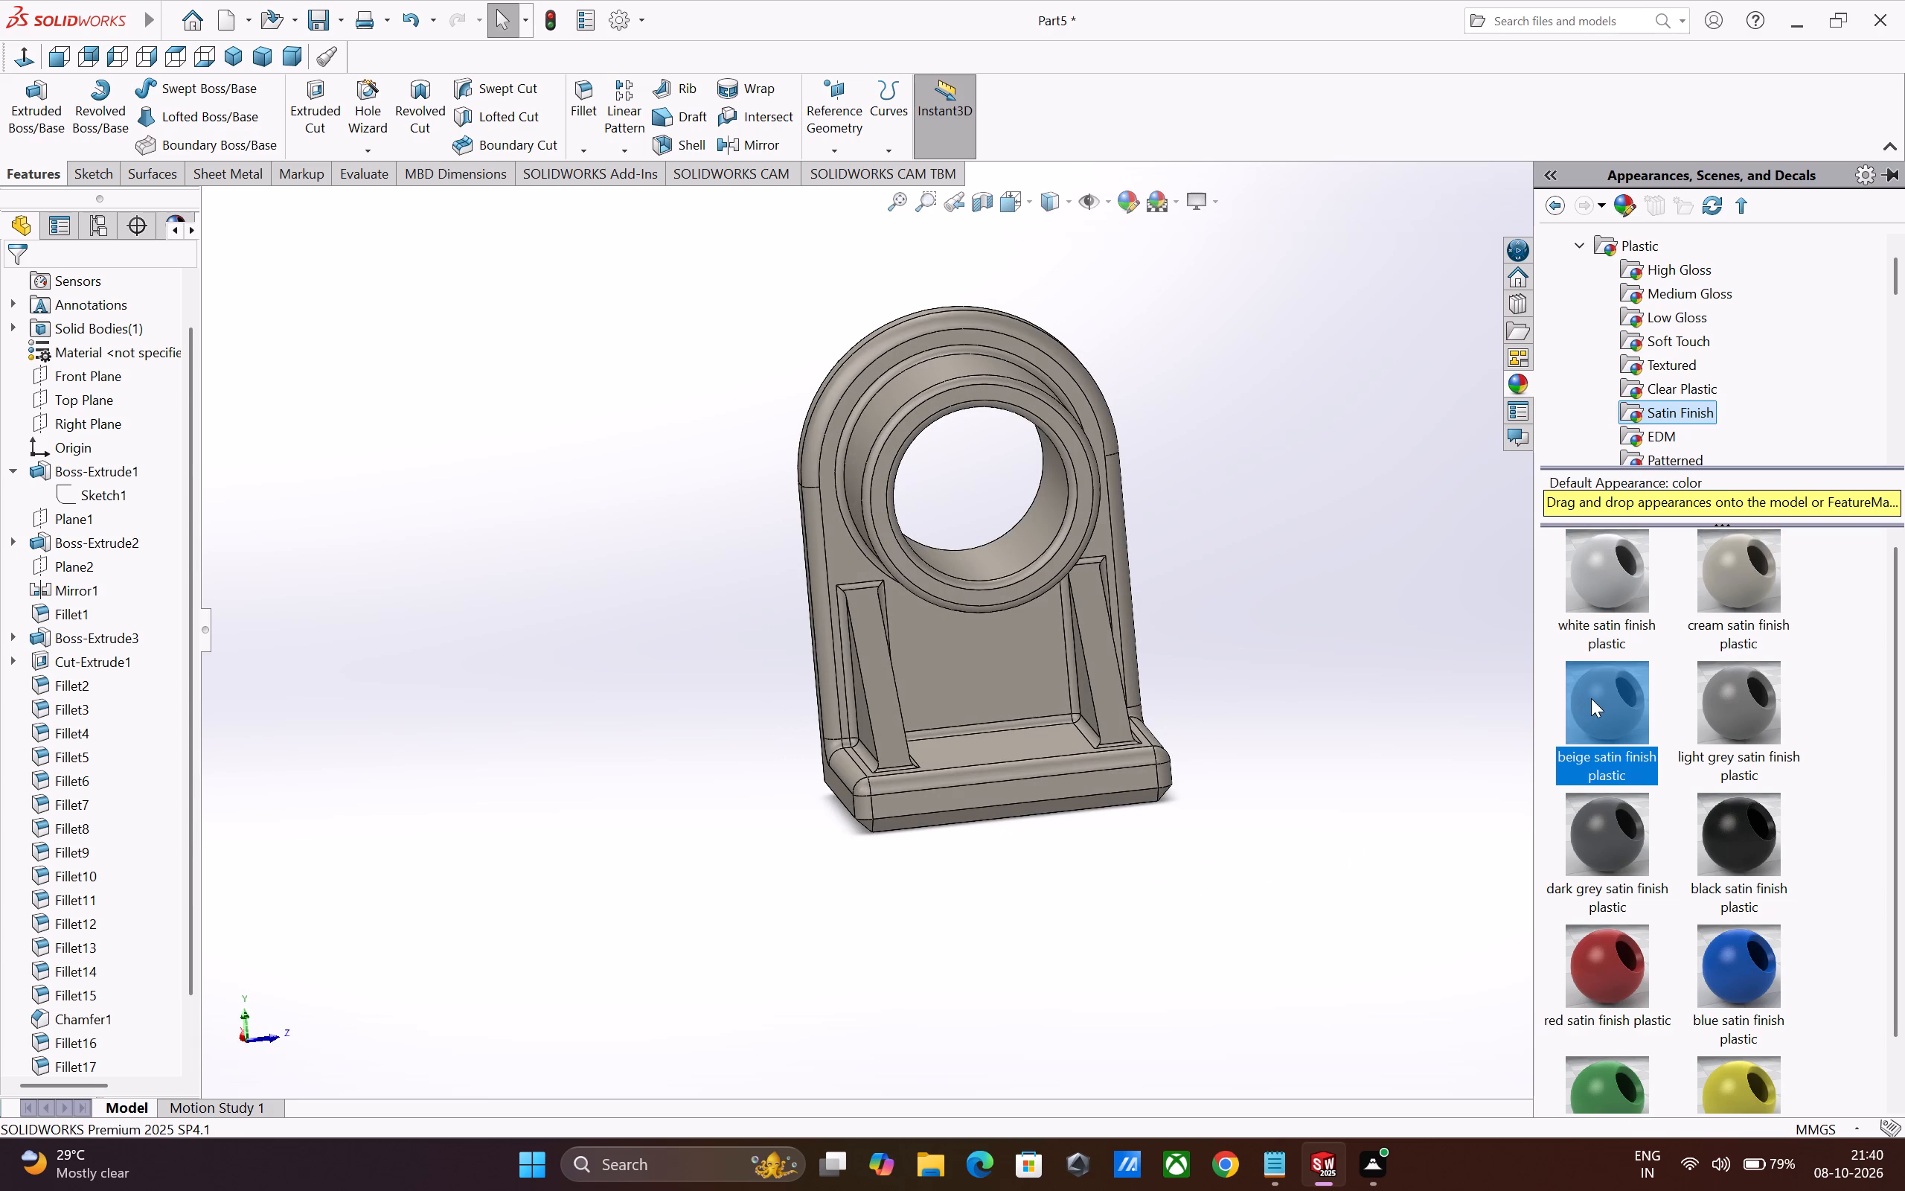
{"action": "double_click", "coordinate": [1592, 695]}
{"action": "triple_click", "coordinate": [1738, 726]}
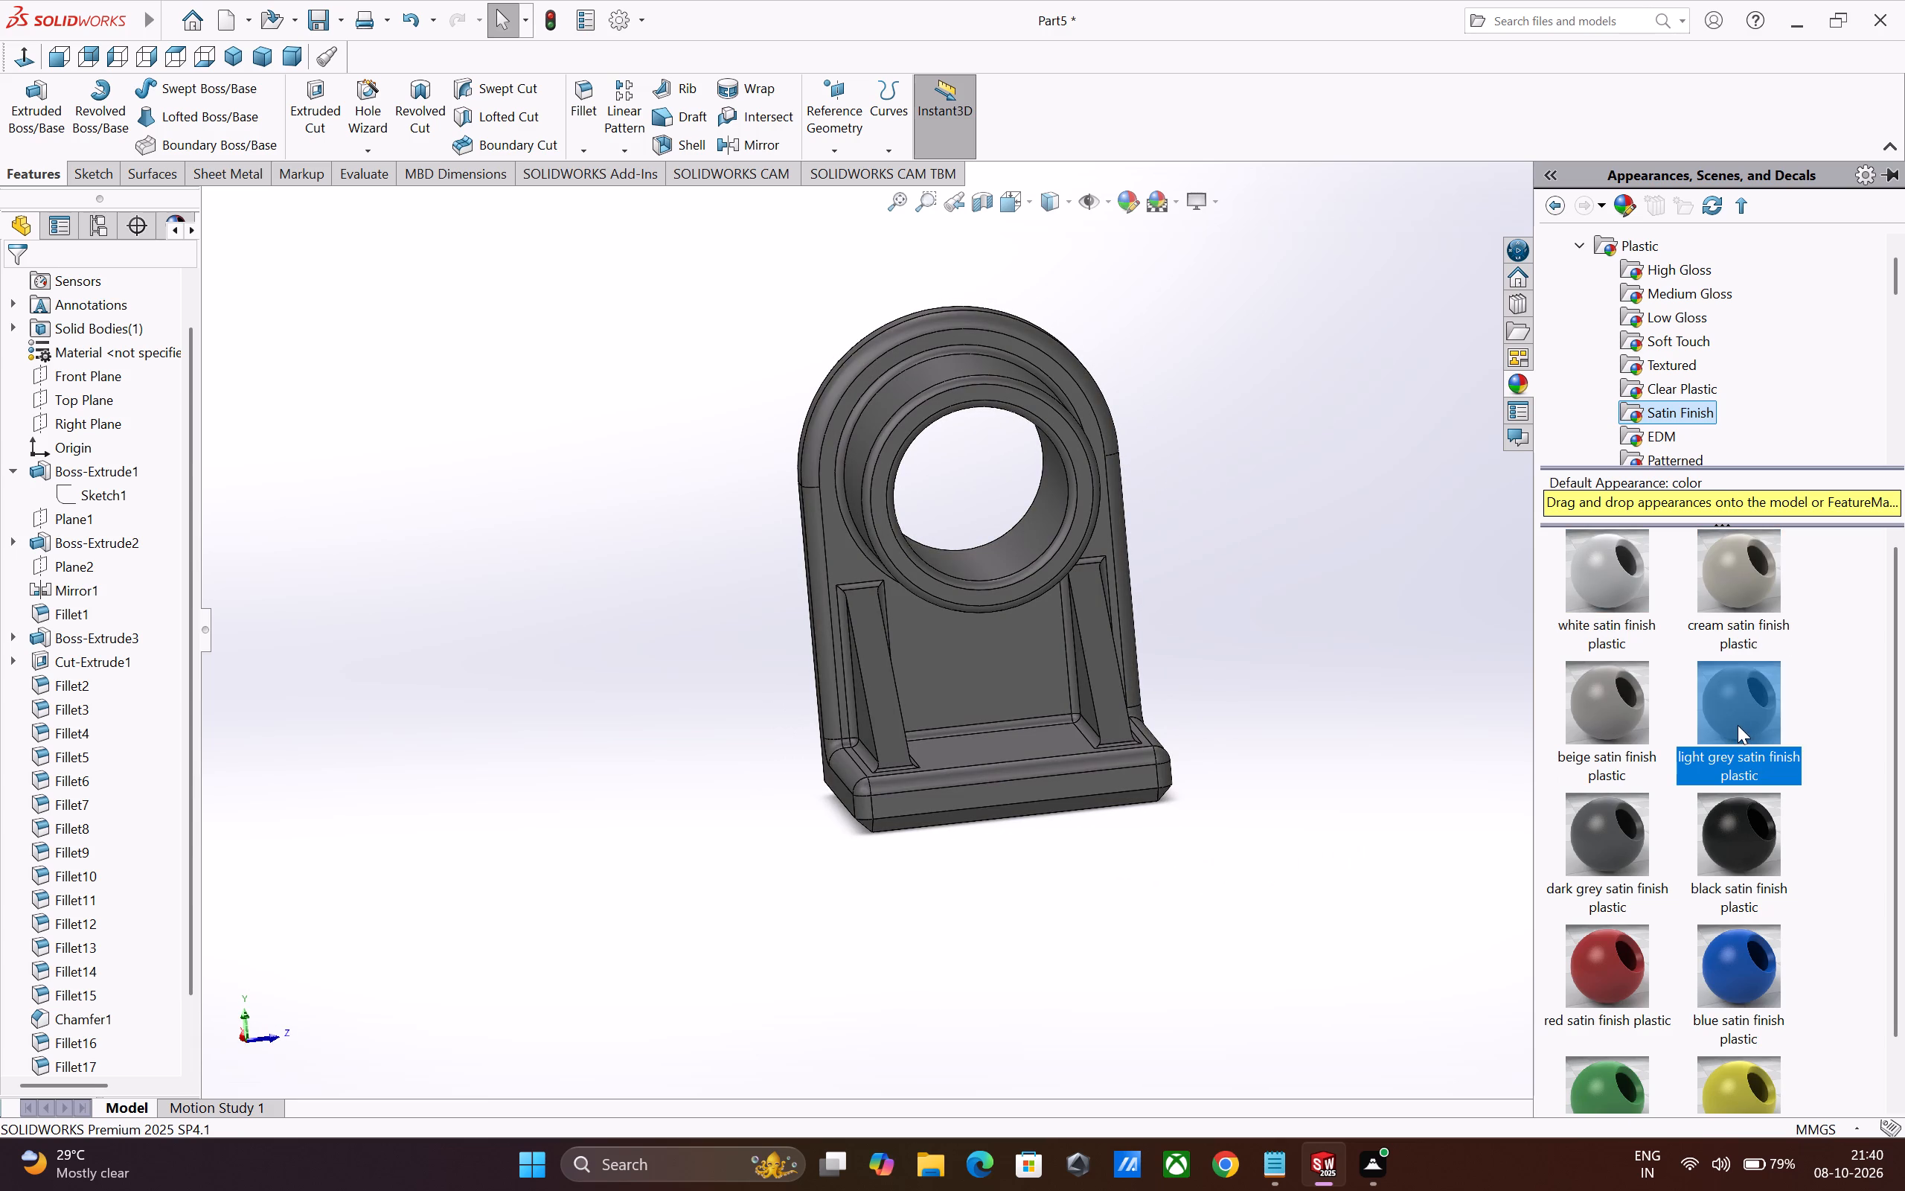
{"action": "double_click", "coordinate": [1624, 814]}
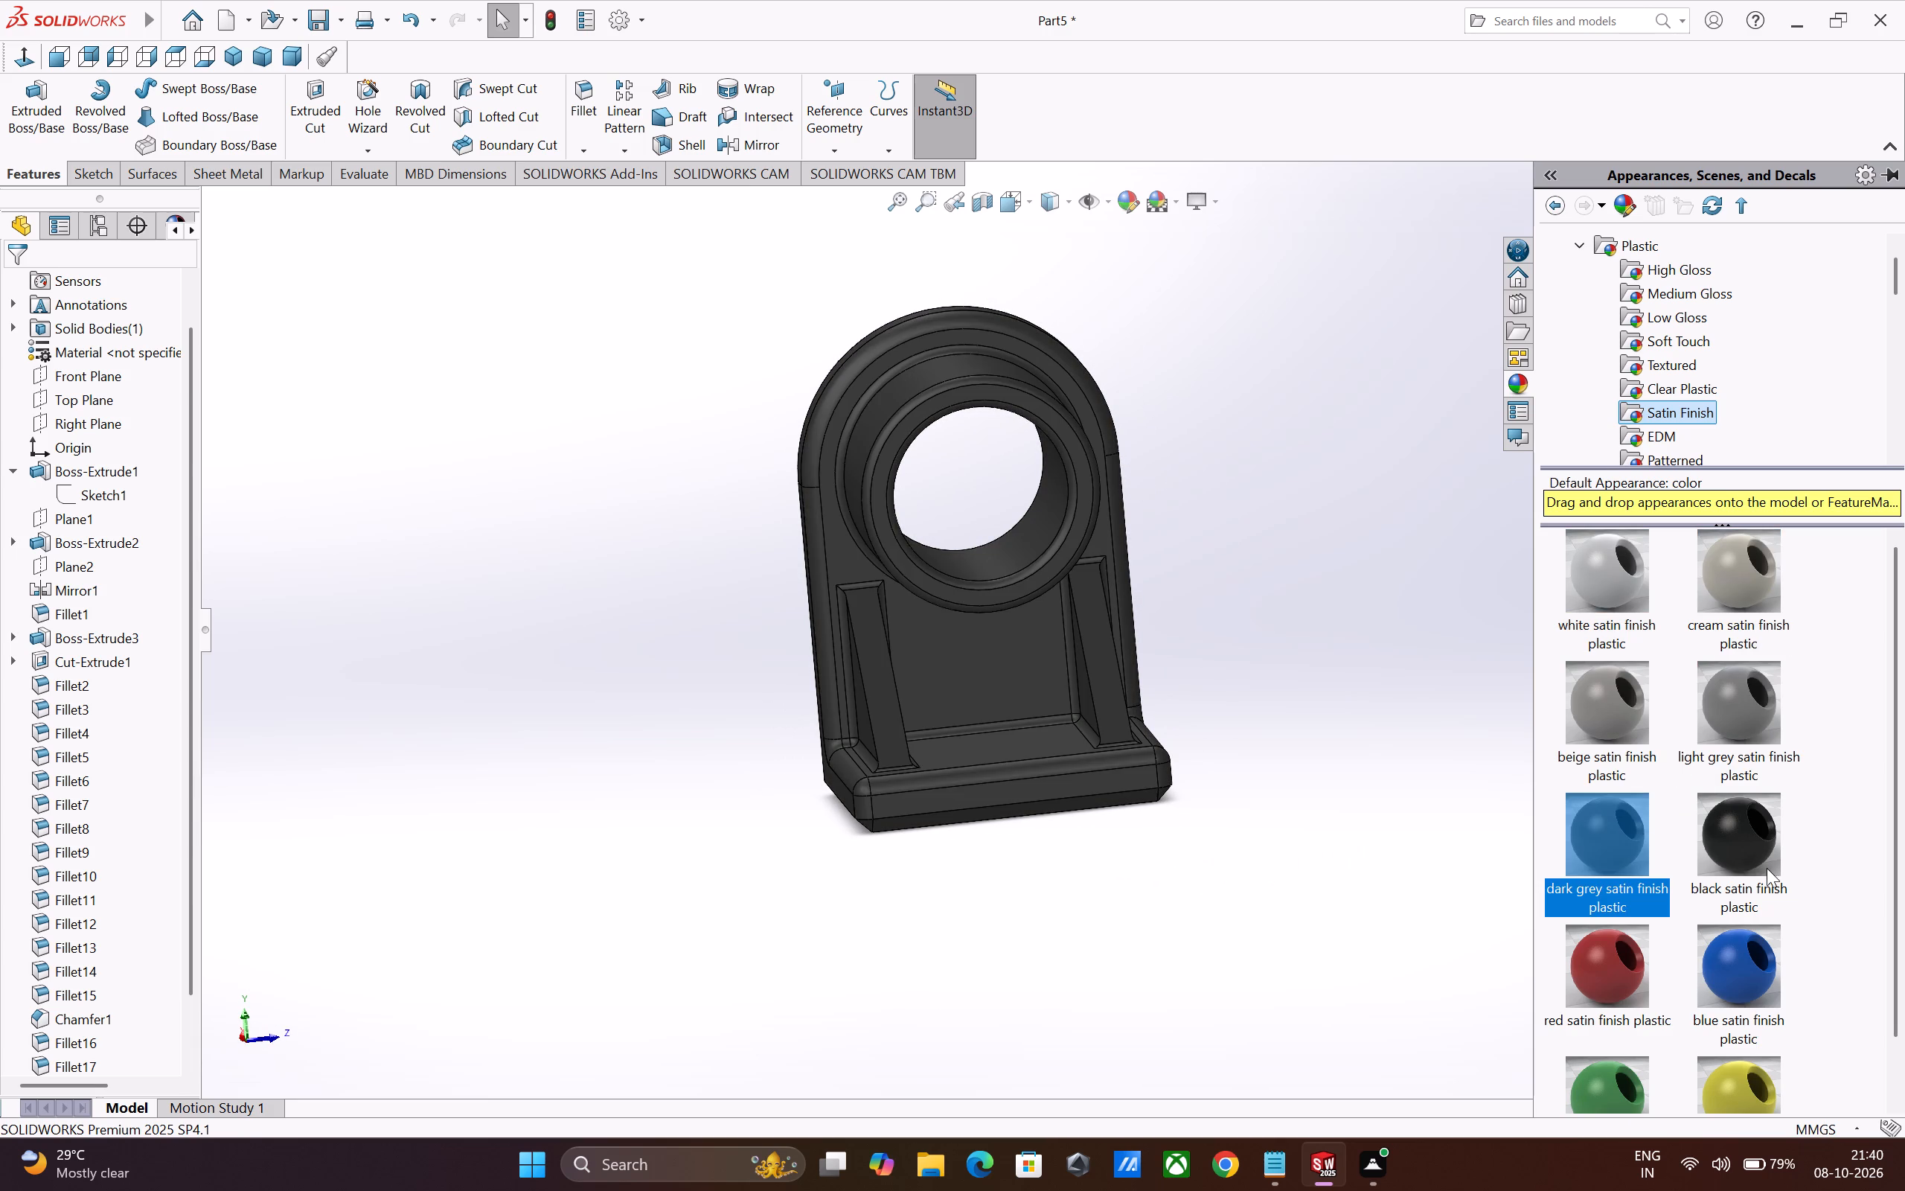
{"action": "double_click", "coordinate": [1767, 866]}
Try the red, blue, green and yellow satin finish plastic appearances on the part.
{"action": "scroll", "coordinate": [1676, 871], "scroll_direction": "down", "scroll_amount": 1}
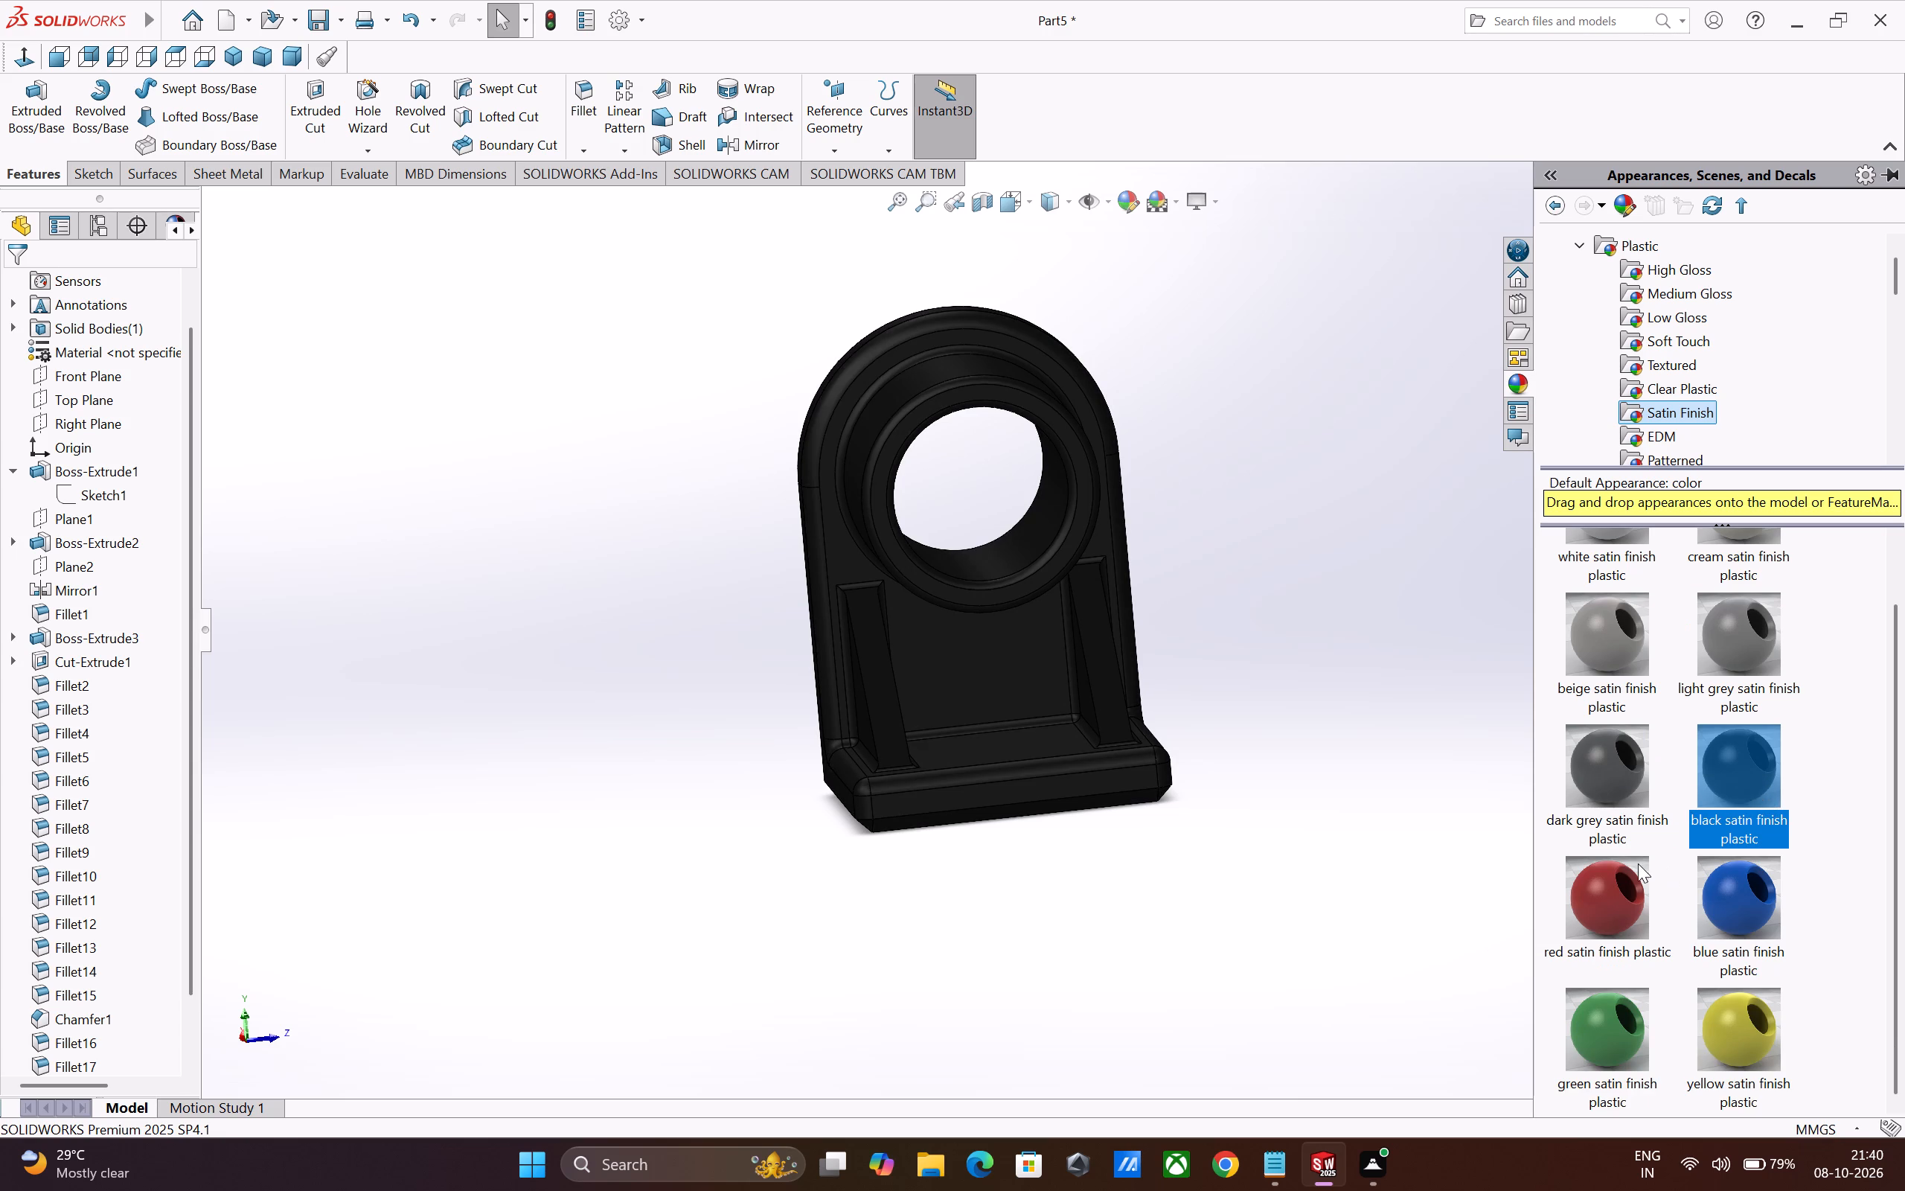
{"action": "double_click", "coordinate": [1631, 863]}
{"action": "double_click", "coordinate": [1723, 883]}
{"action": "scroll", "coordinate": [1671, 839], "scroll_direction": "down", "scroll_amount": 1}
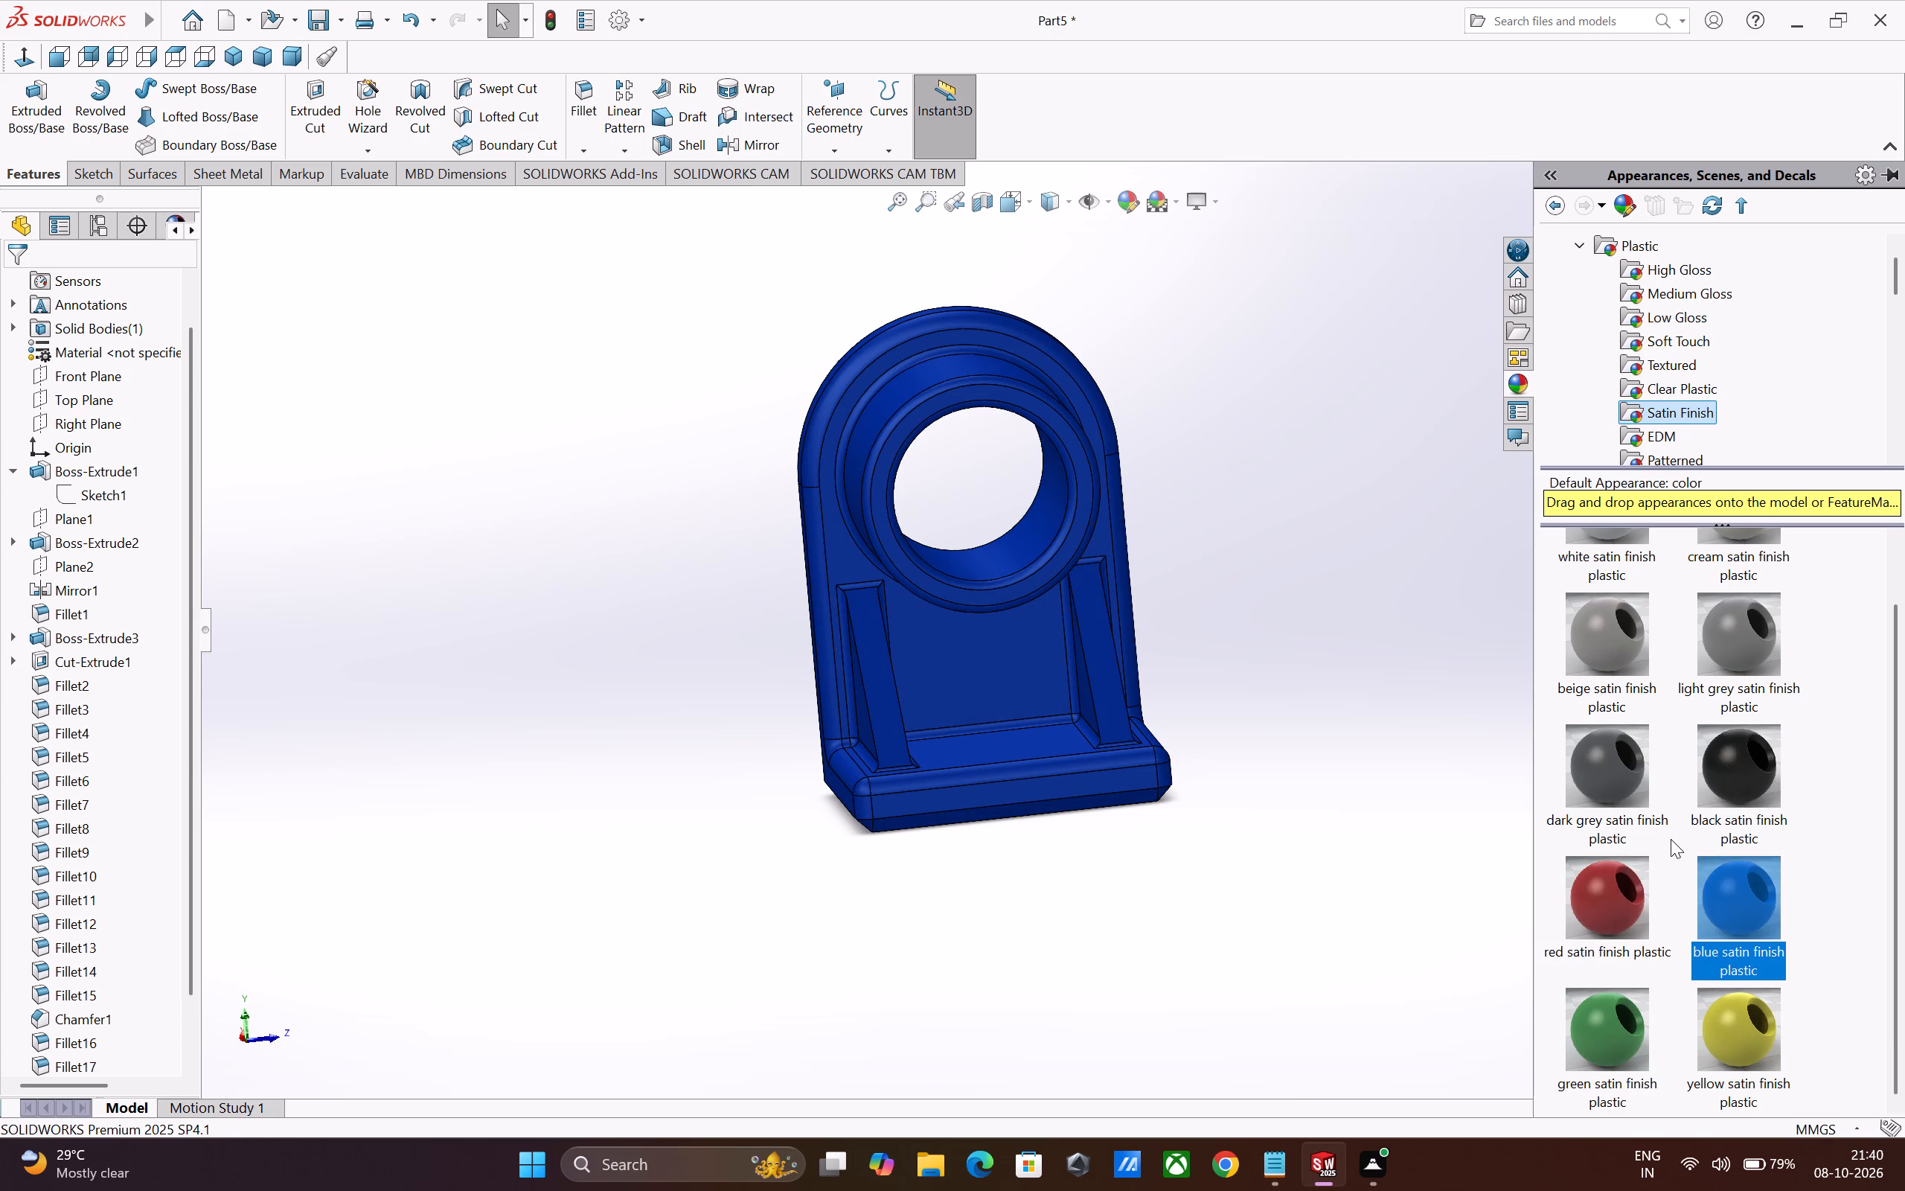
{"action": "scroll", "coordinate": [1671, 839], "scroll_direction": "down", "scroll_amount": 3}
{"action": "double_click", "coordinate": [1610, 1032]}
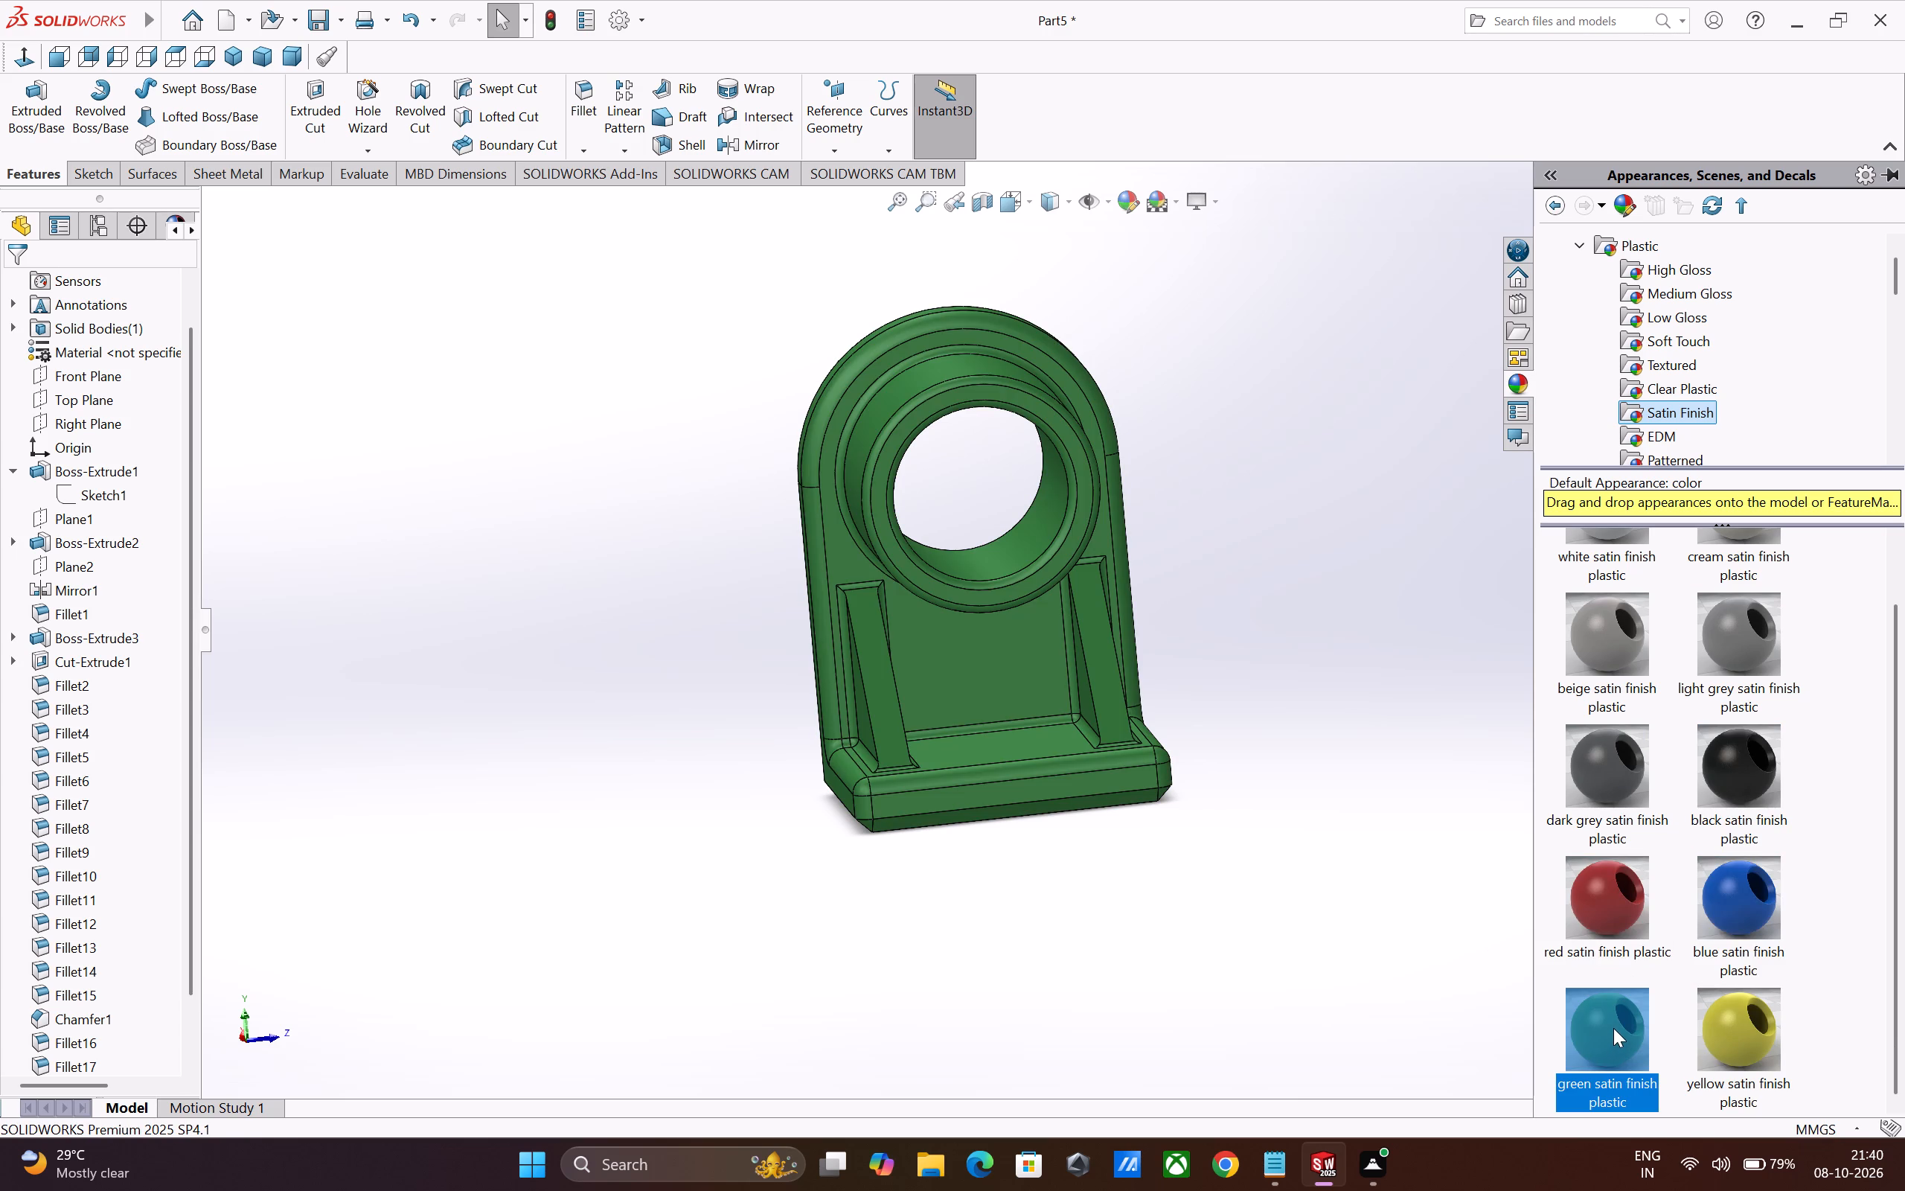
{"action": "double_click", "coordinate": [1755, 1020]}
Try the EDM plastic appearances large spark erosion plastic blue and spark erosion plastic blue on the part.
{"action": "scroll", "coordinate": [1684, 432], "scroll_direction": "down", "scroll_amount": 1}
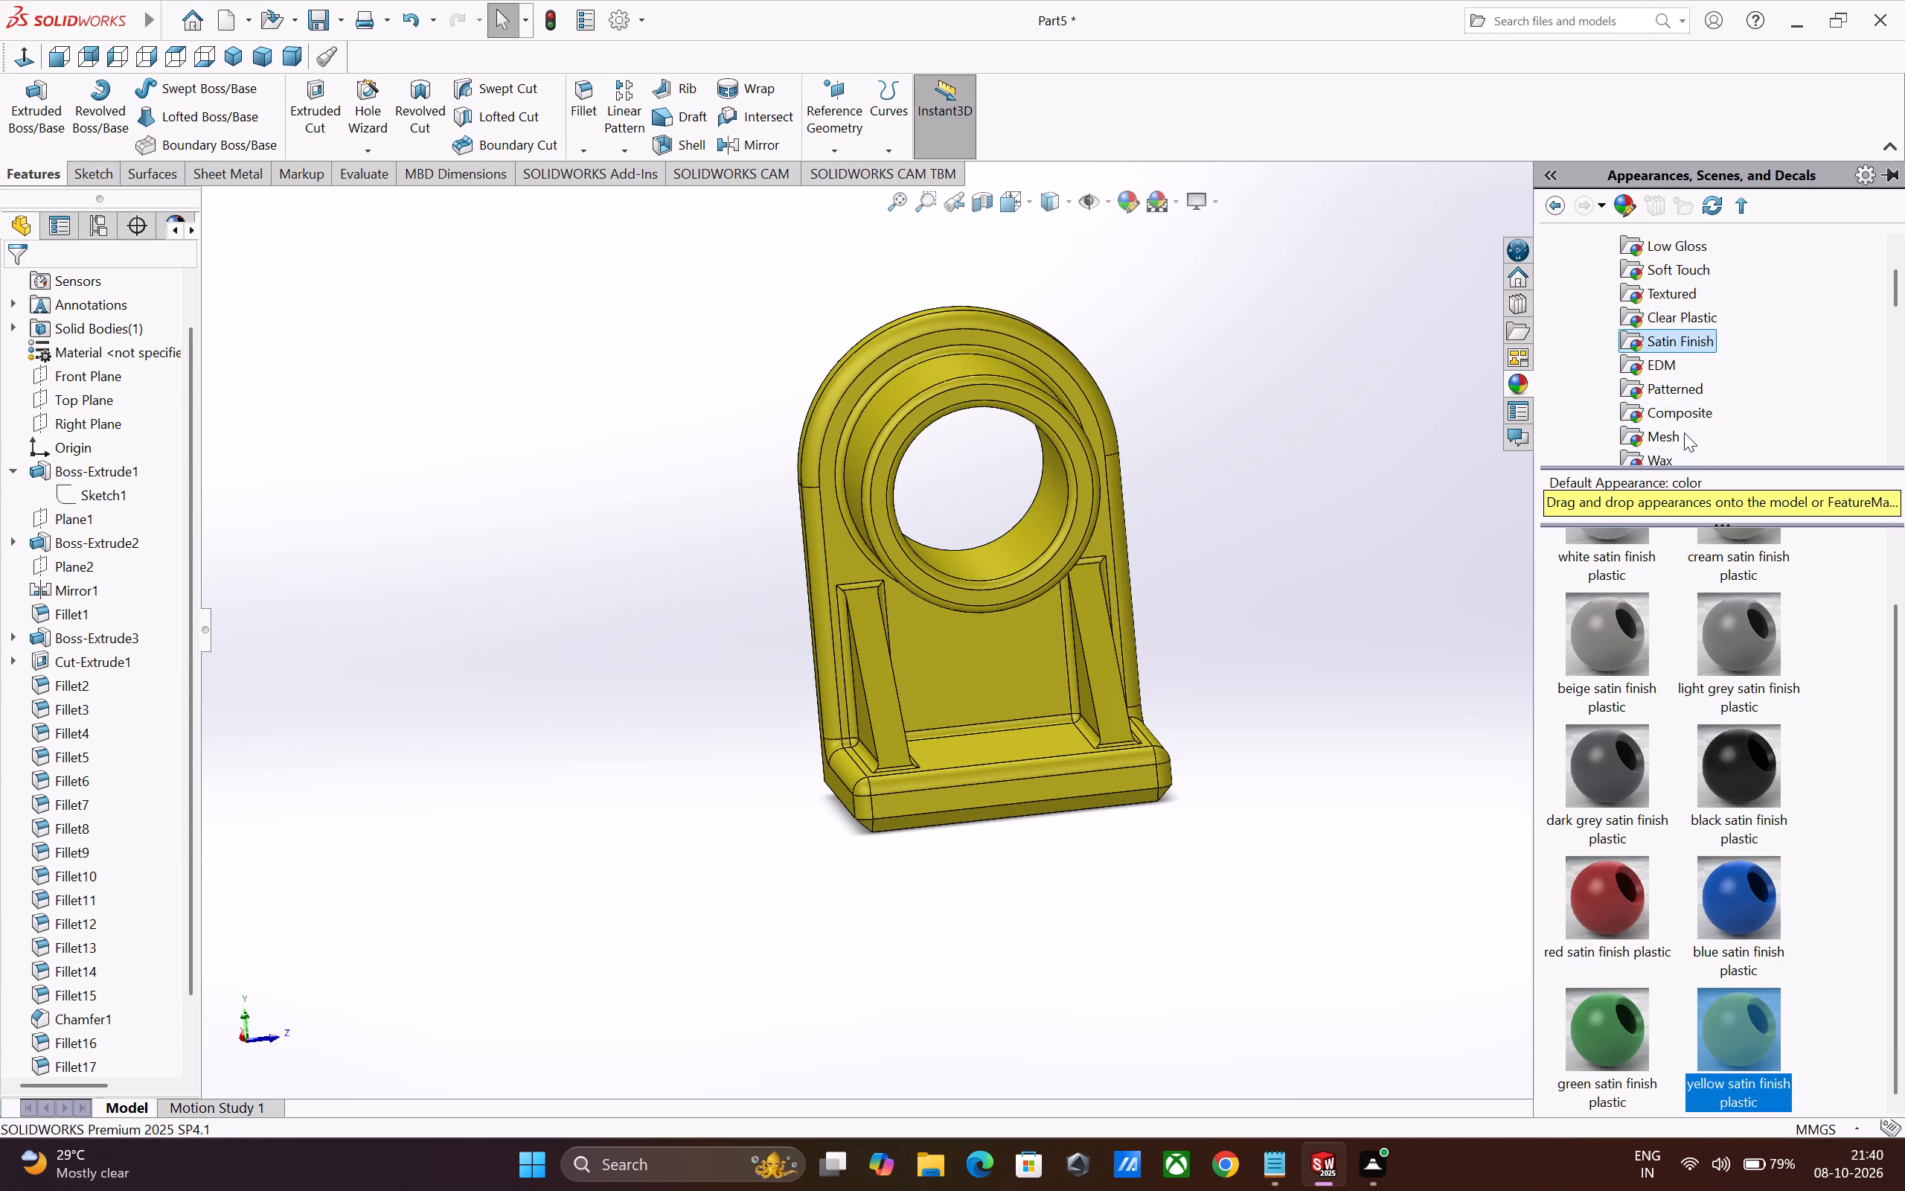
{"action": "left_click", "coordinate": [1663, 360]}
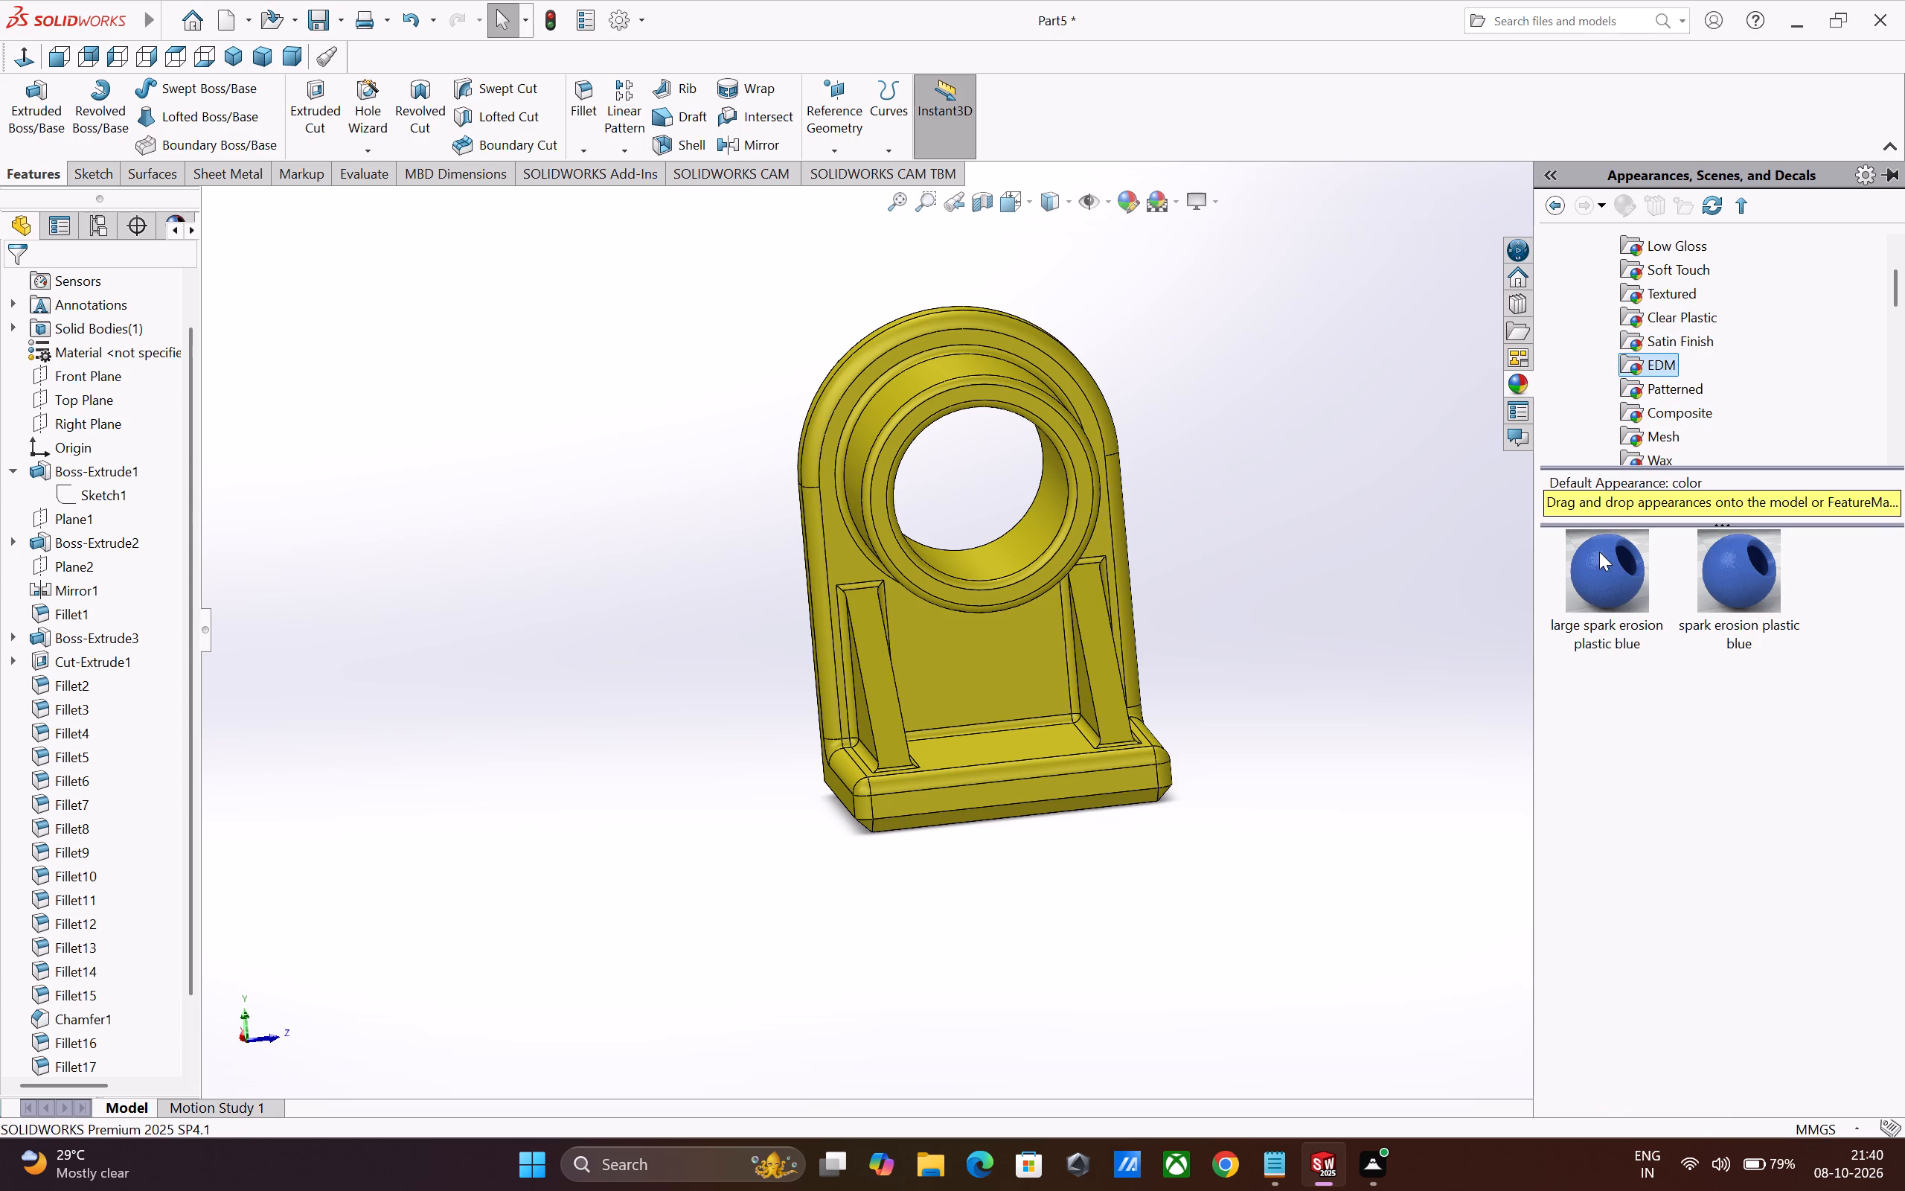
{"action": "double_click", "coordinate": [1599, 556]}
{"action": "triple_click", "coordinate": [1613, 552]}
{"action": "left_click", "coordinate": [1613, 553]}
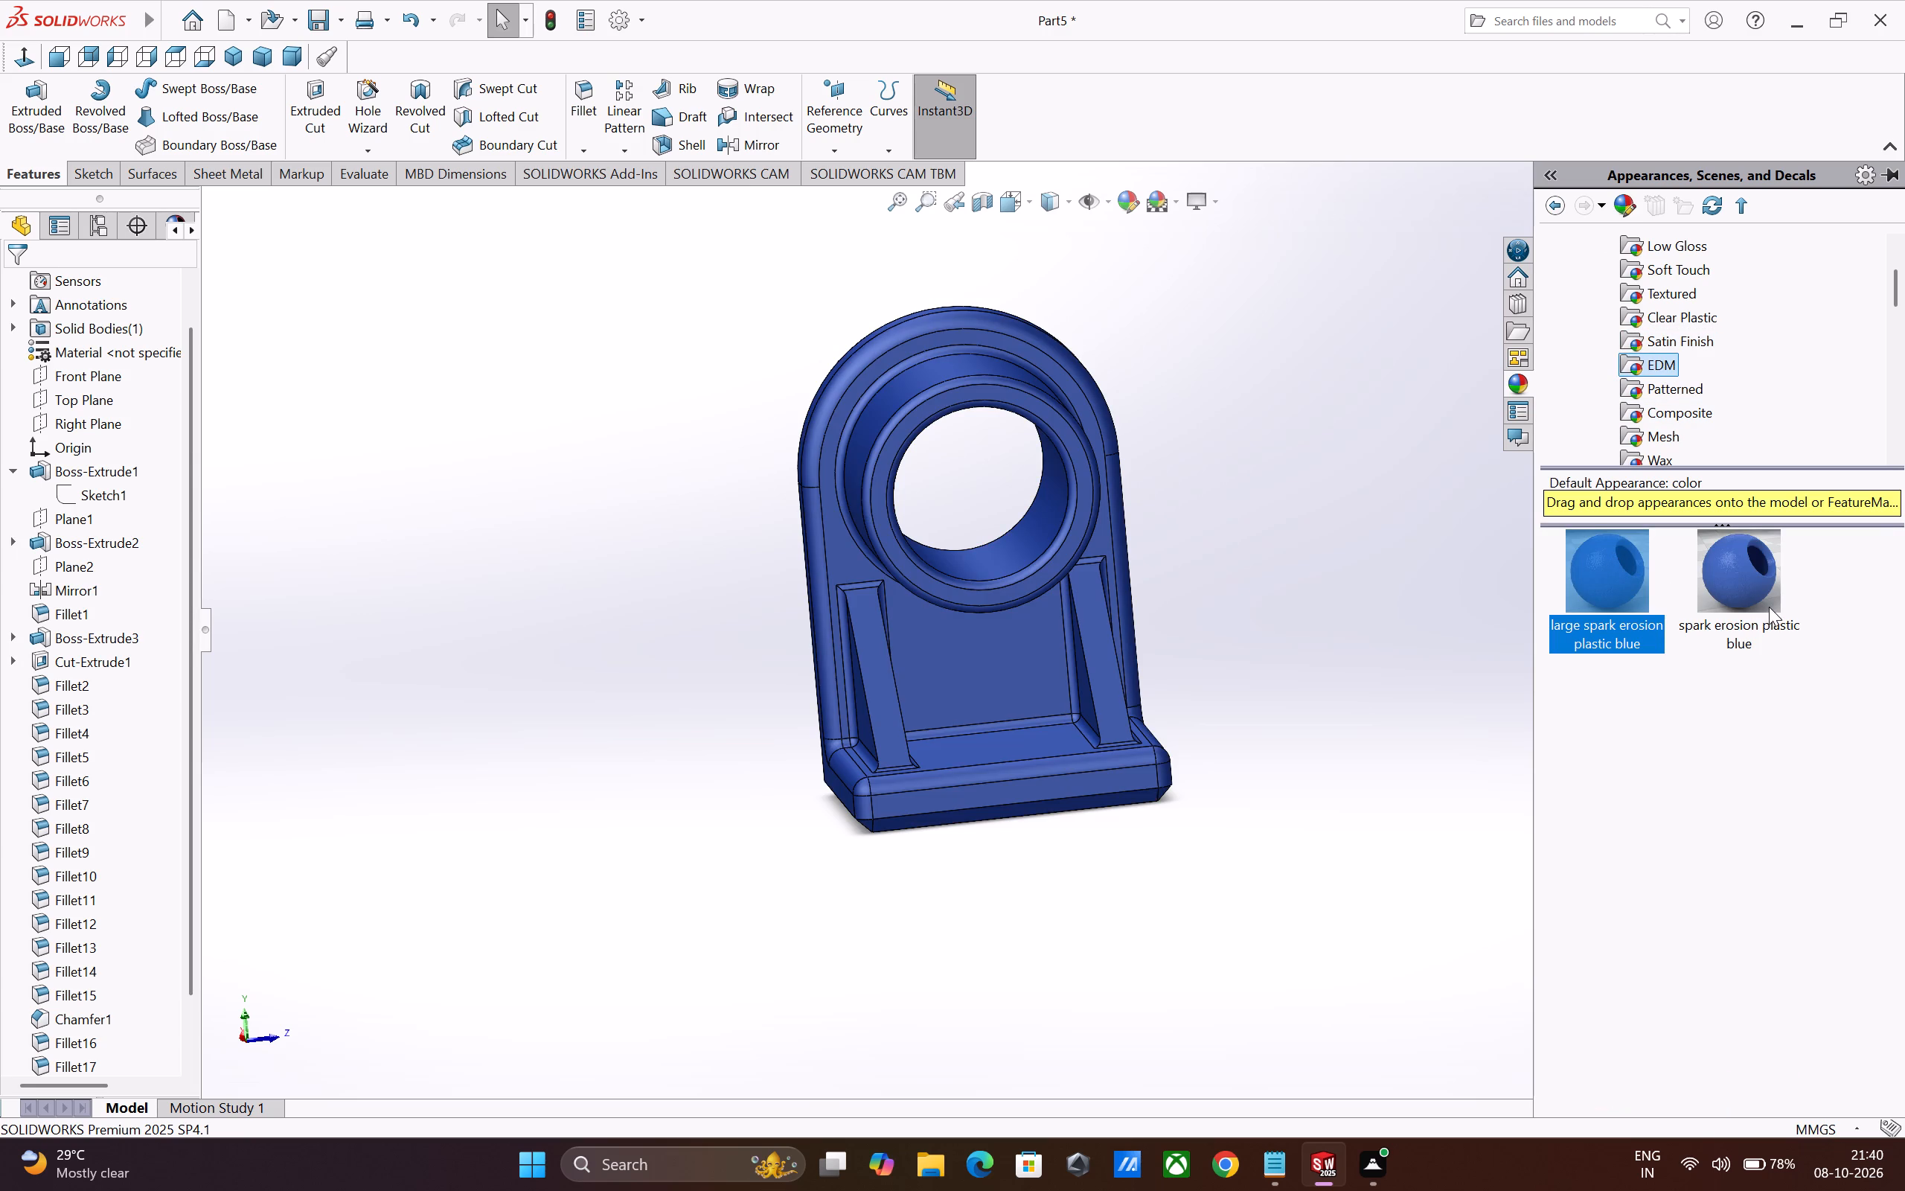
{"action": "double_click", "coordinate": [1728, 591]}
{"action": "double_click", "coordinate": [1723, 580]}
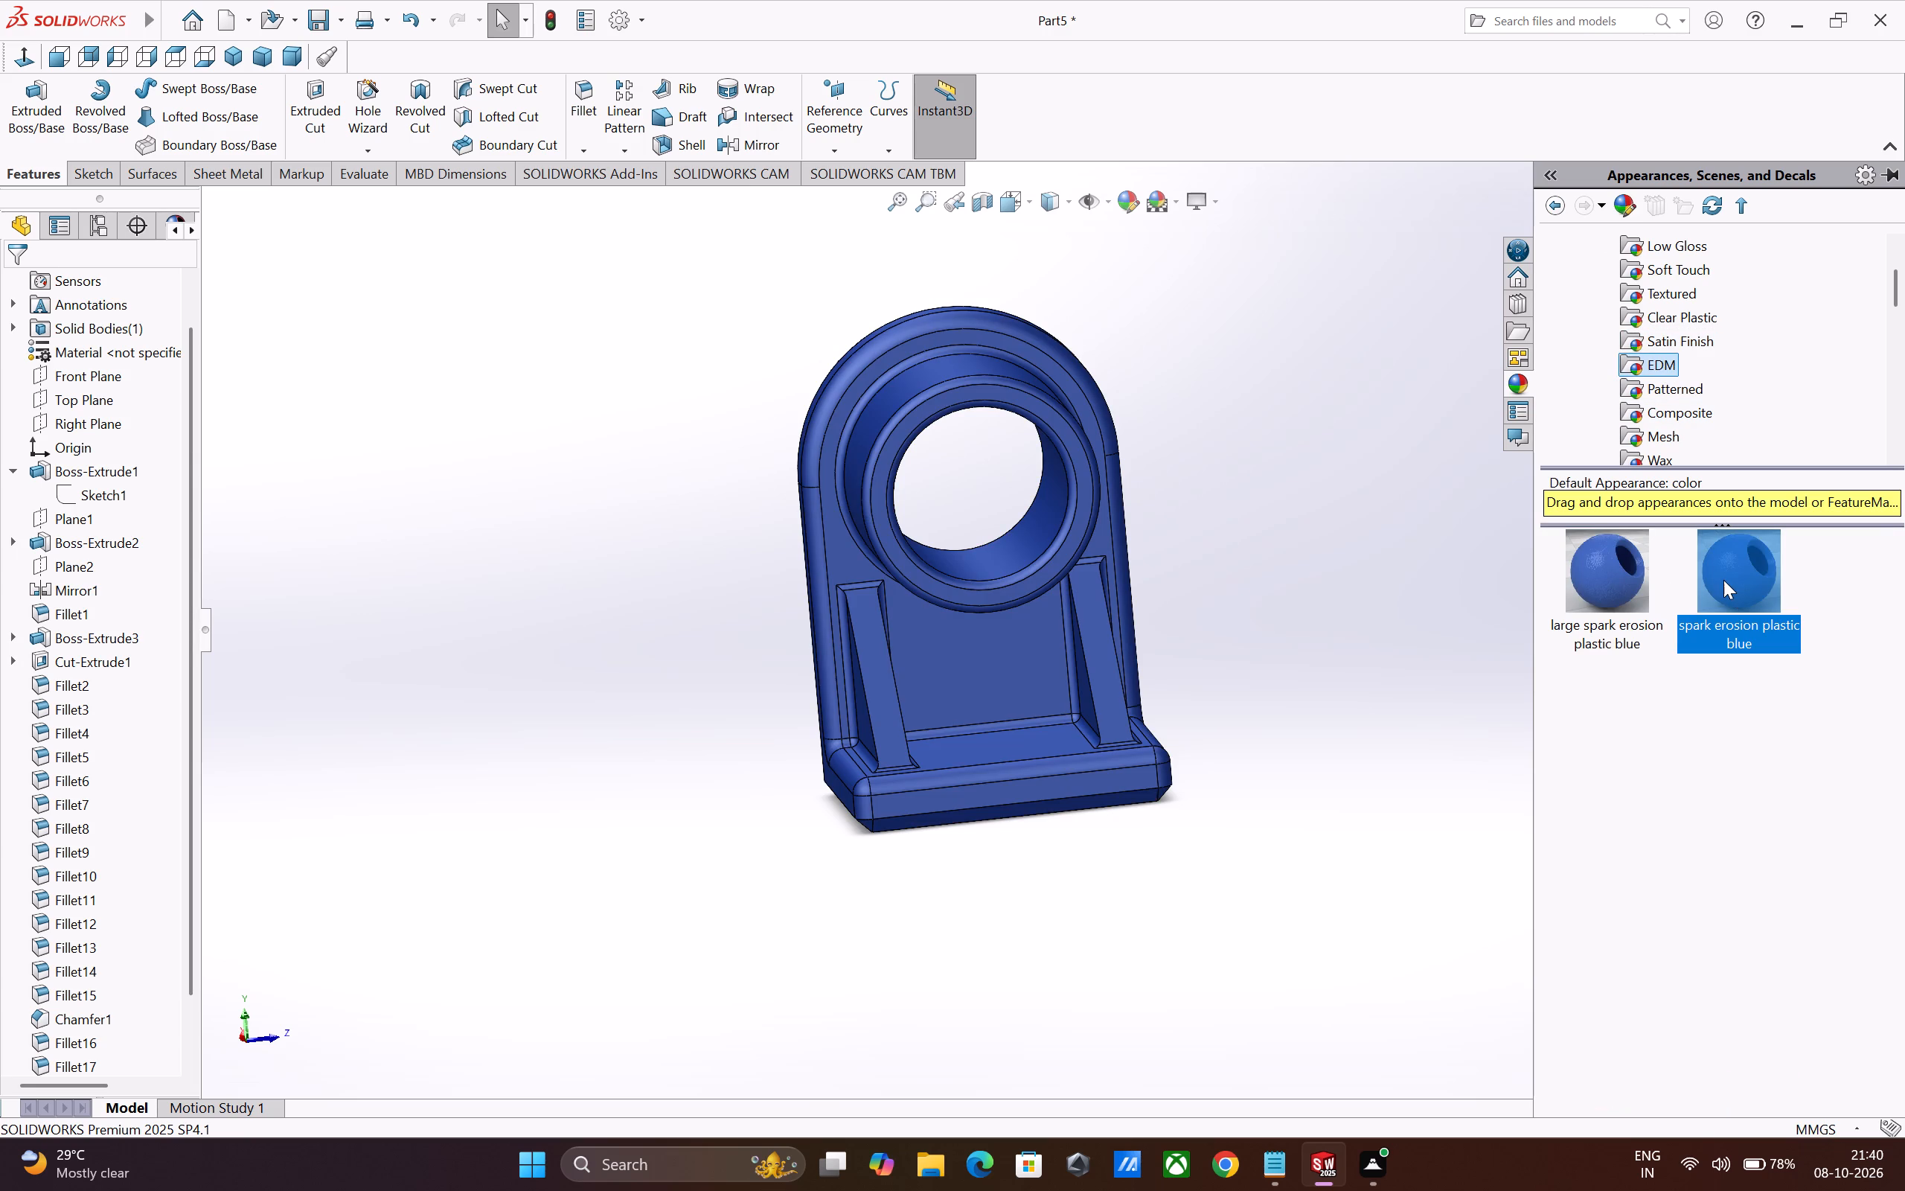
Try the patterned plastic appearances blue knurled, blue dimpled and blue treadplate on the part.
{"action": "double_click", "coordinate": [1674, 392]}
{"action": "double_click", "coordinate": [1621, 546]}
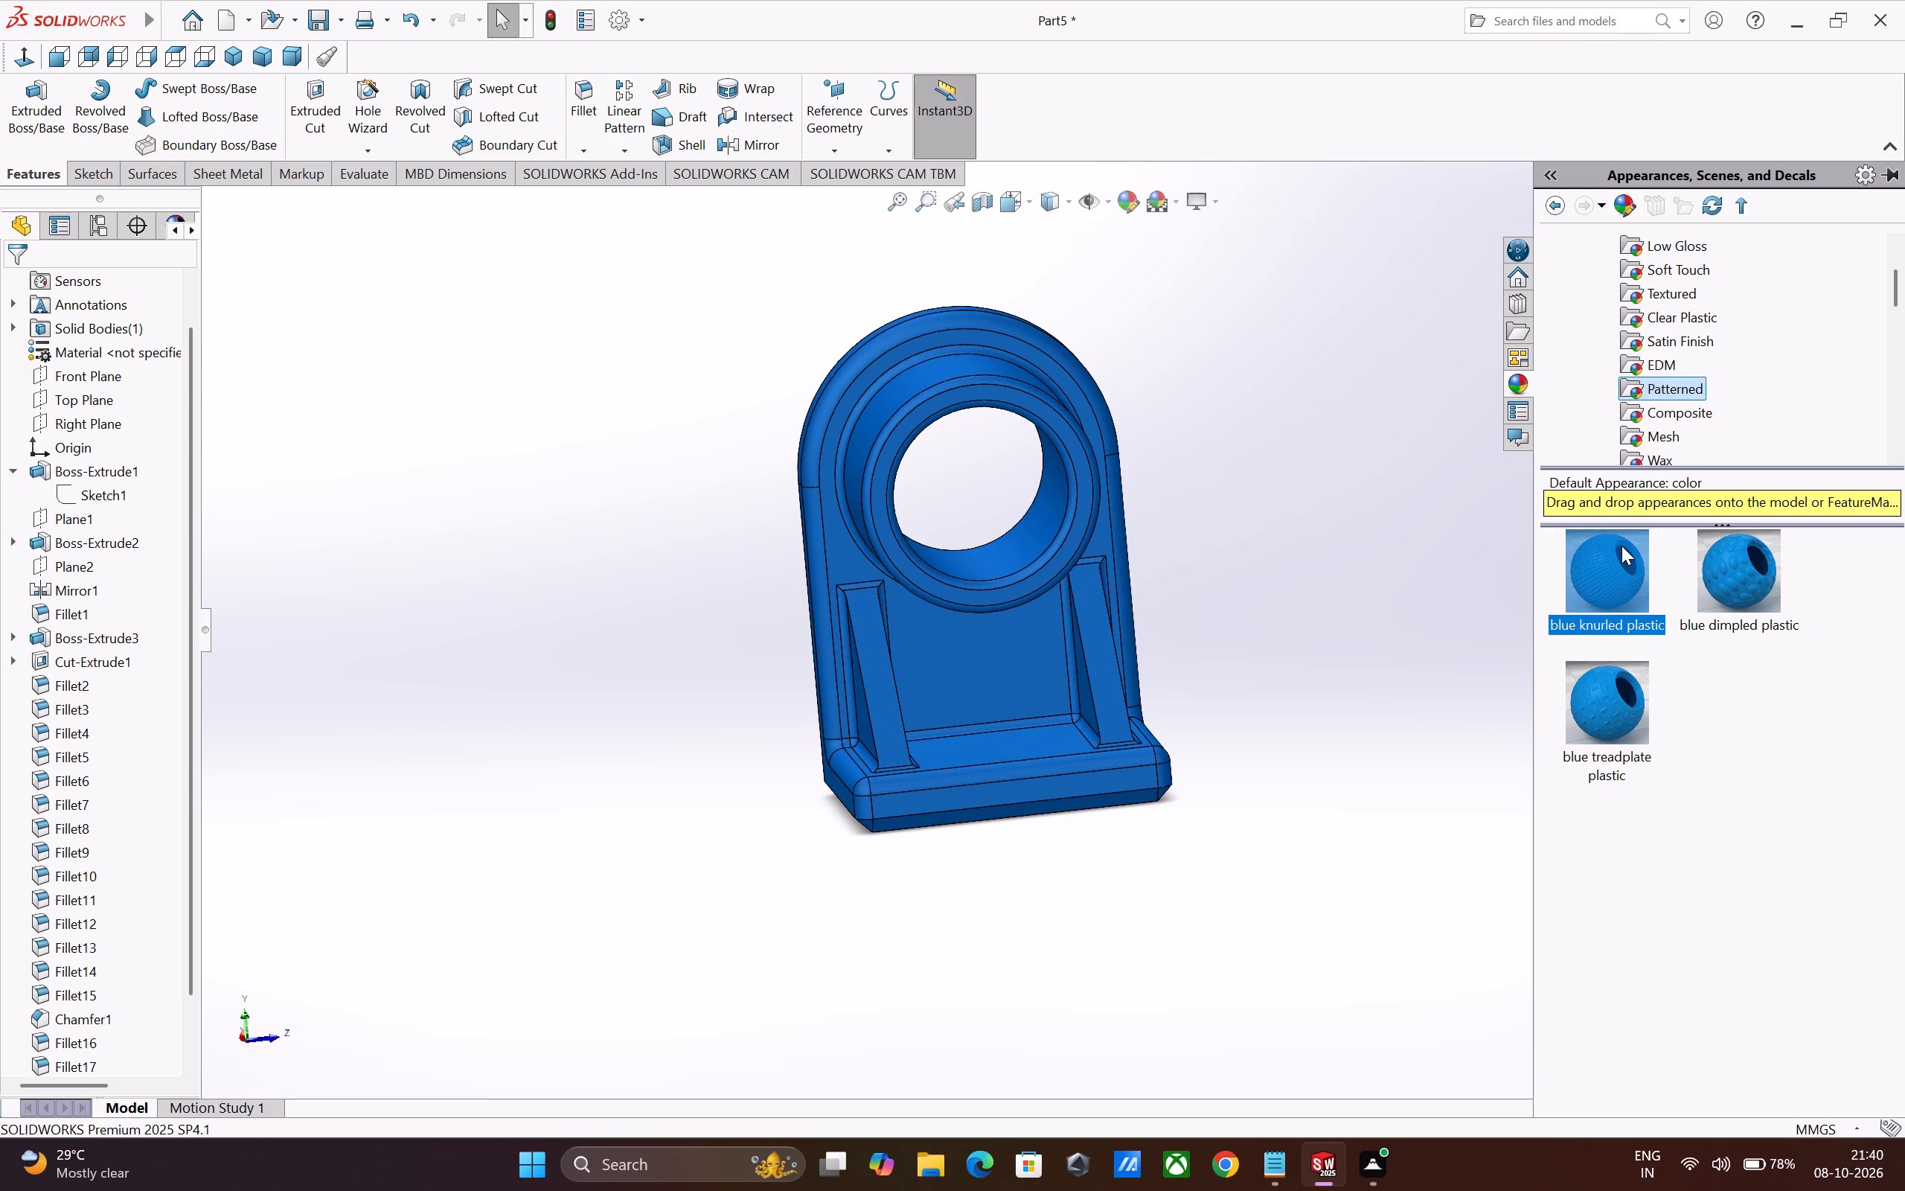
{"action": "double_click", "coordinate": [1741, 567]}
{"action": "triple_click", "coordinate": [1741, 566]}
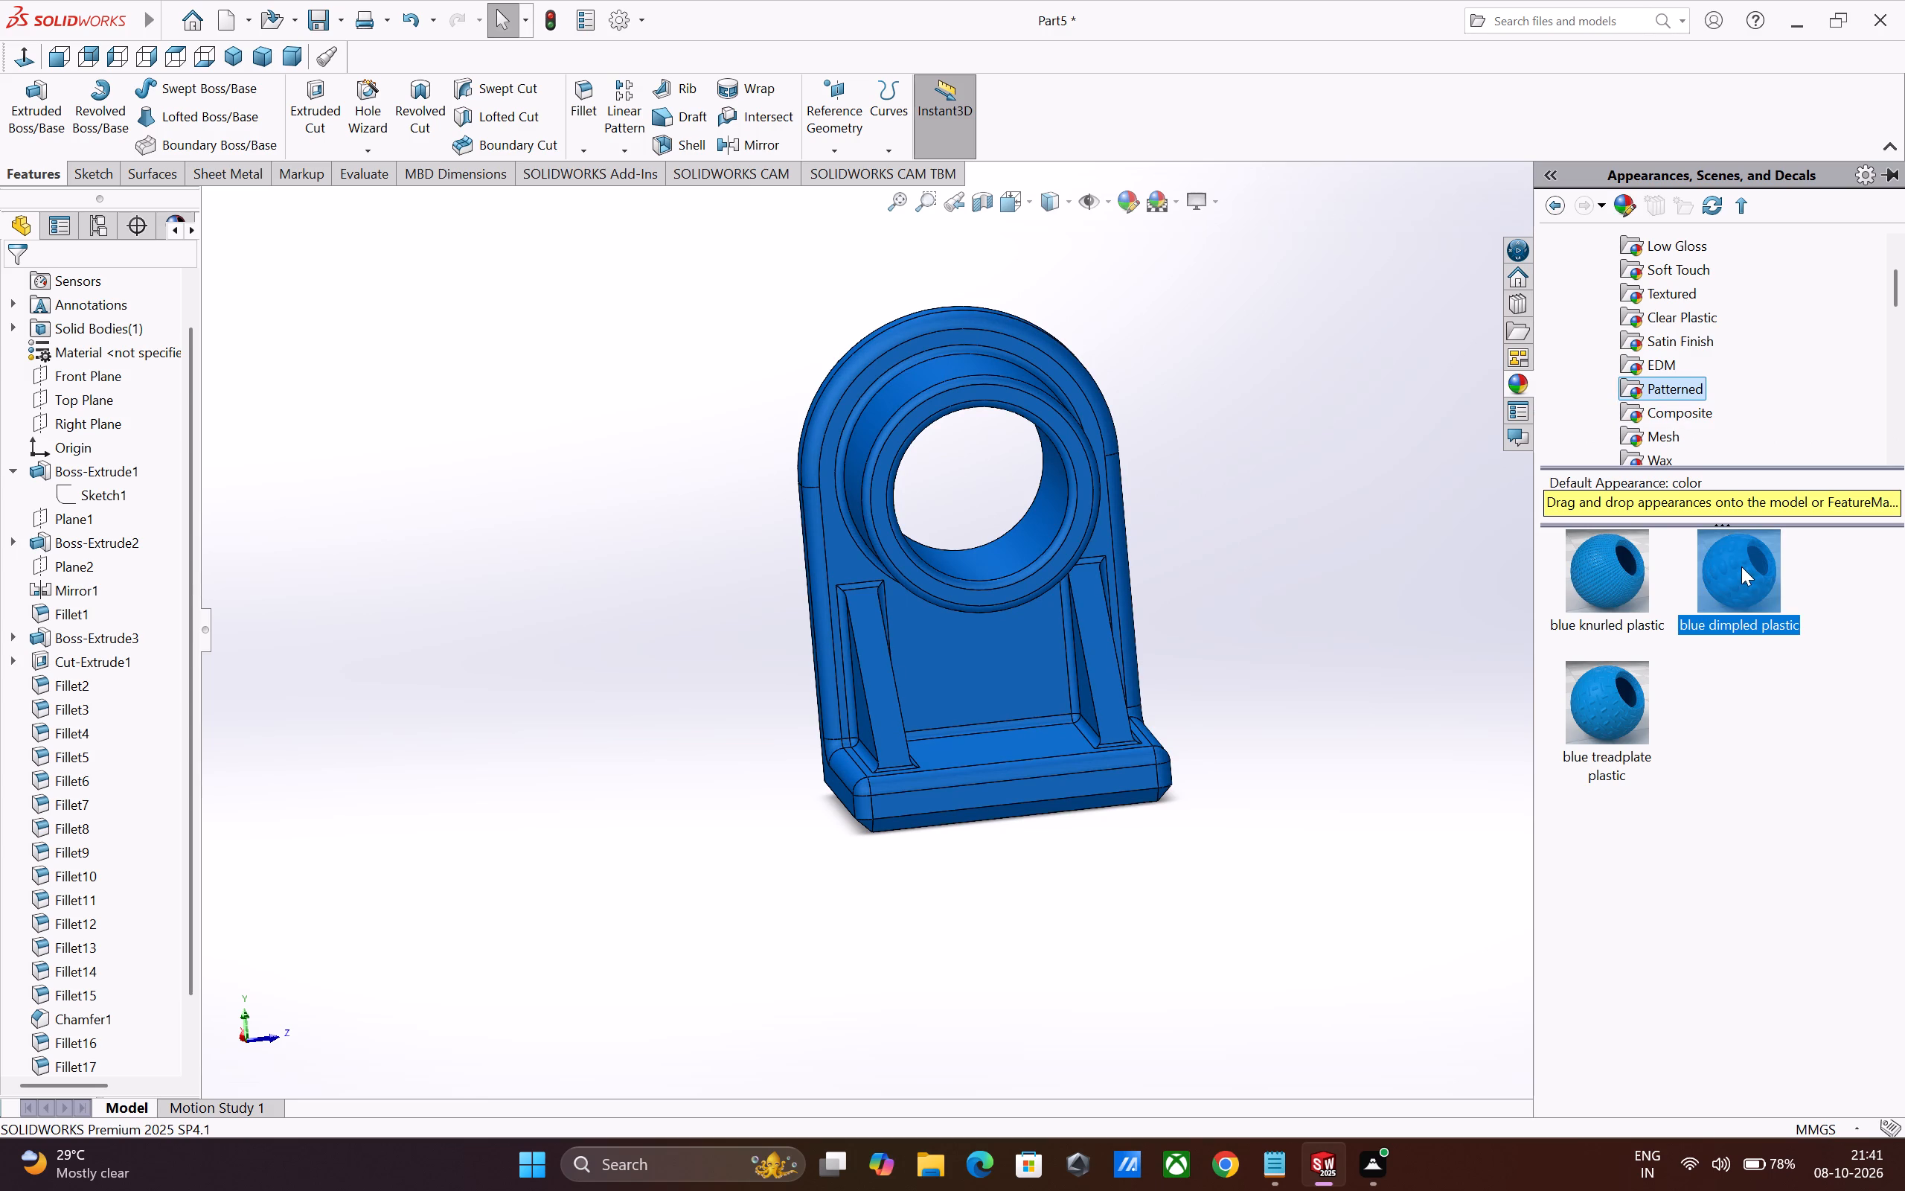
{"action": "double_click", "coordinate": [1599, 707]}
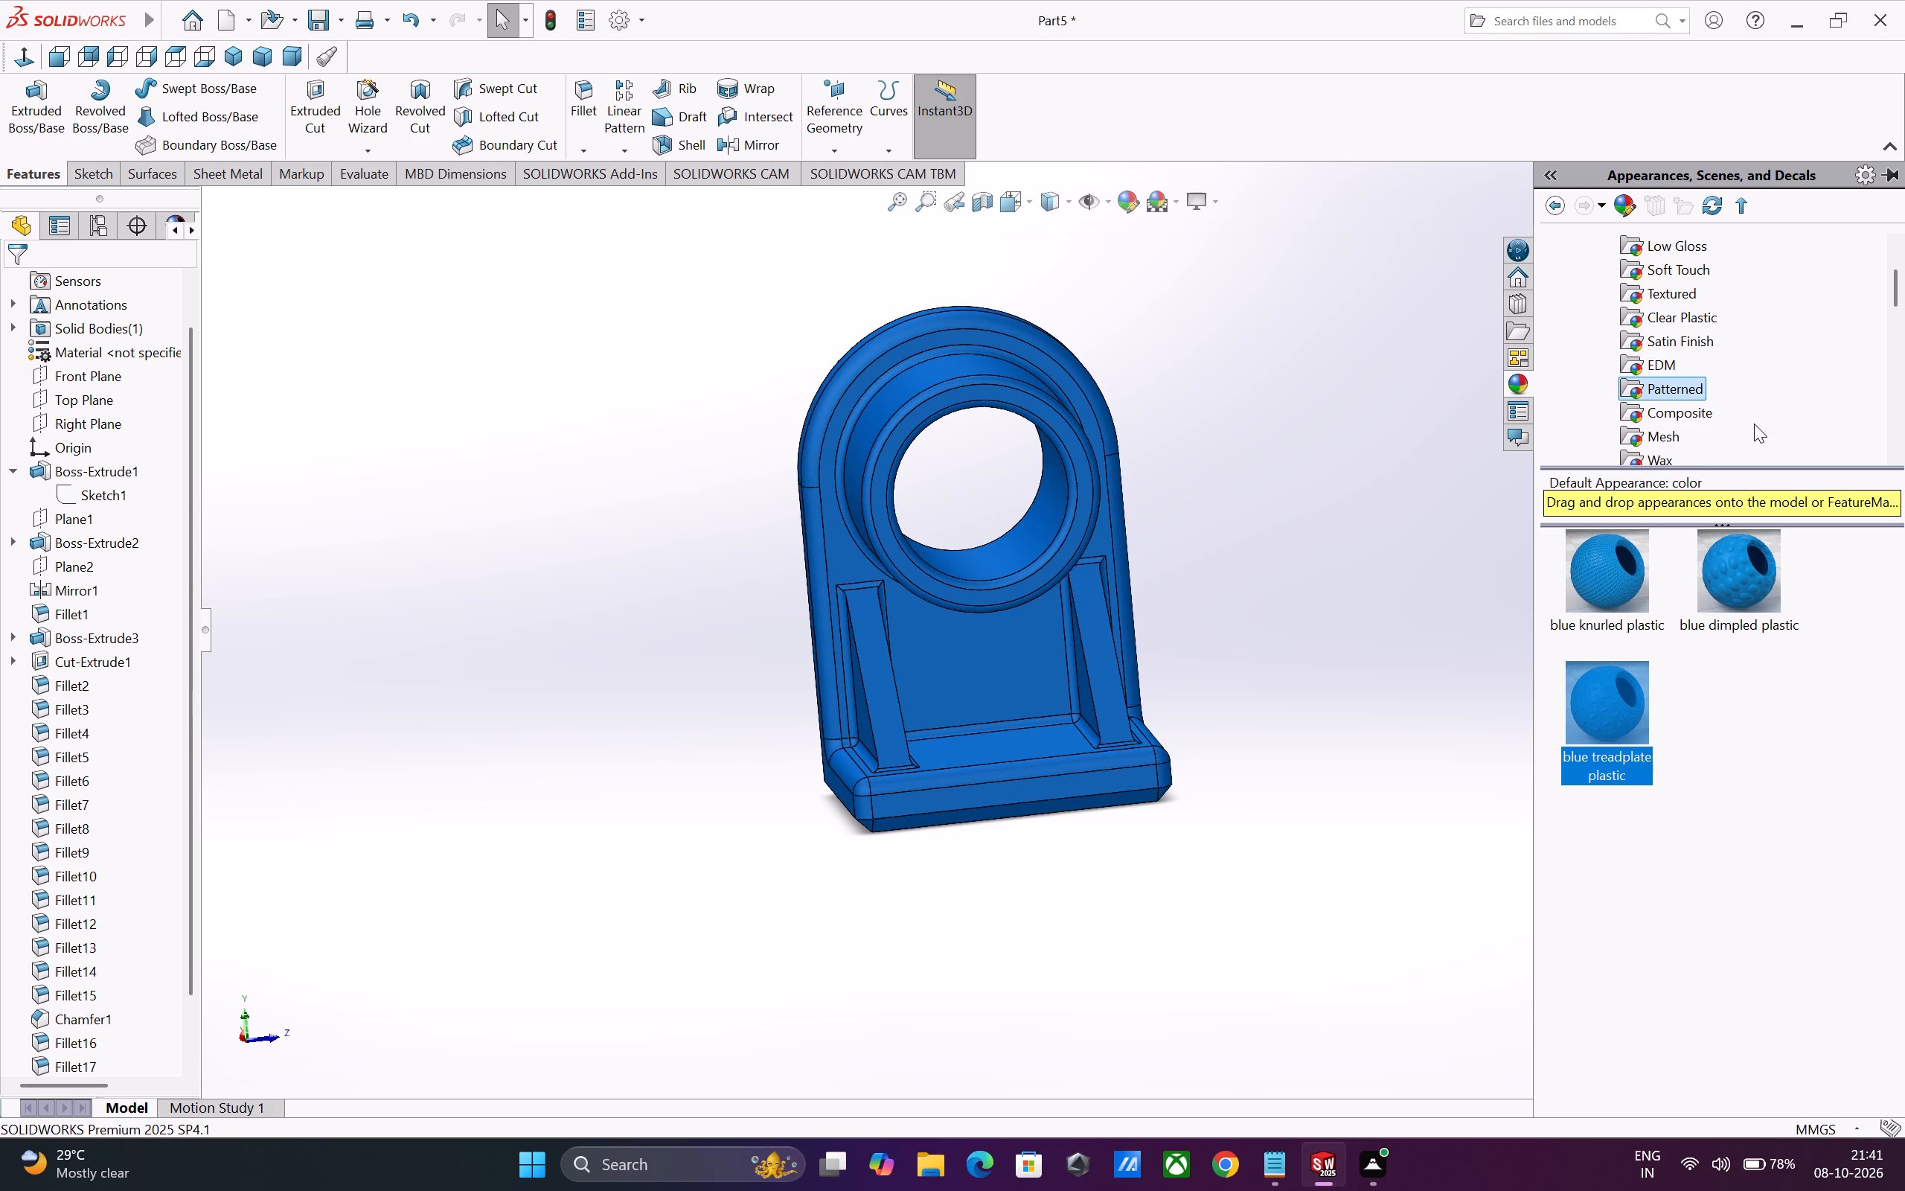
Try the composite carbon fiber appearances aramid fabric, design fabric, dyneema plain and inlay unidirectional on the part, then apply carbon fiber epoxy.
{"action": "left_click", "coordinate": [1700, 411]}
{"action": "double_click", "coordinate": [1602, 572]}
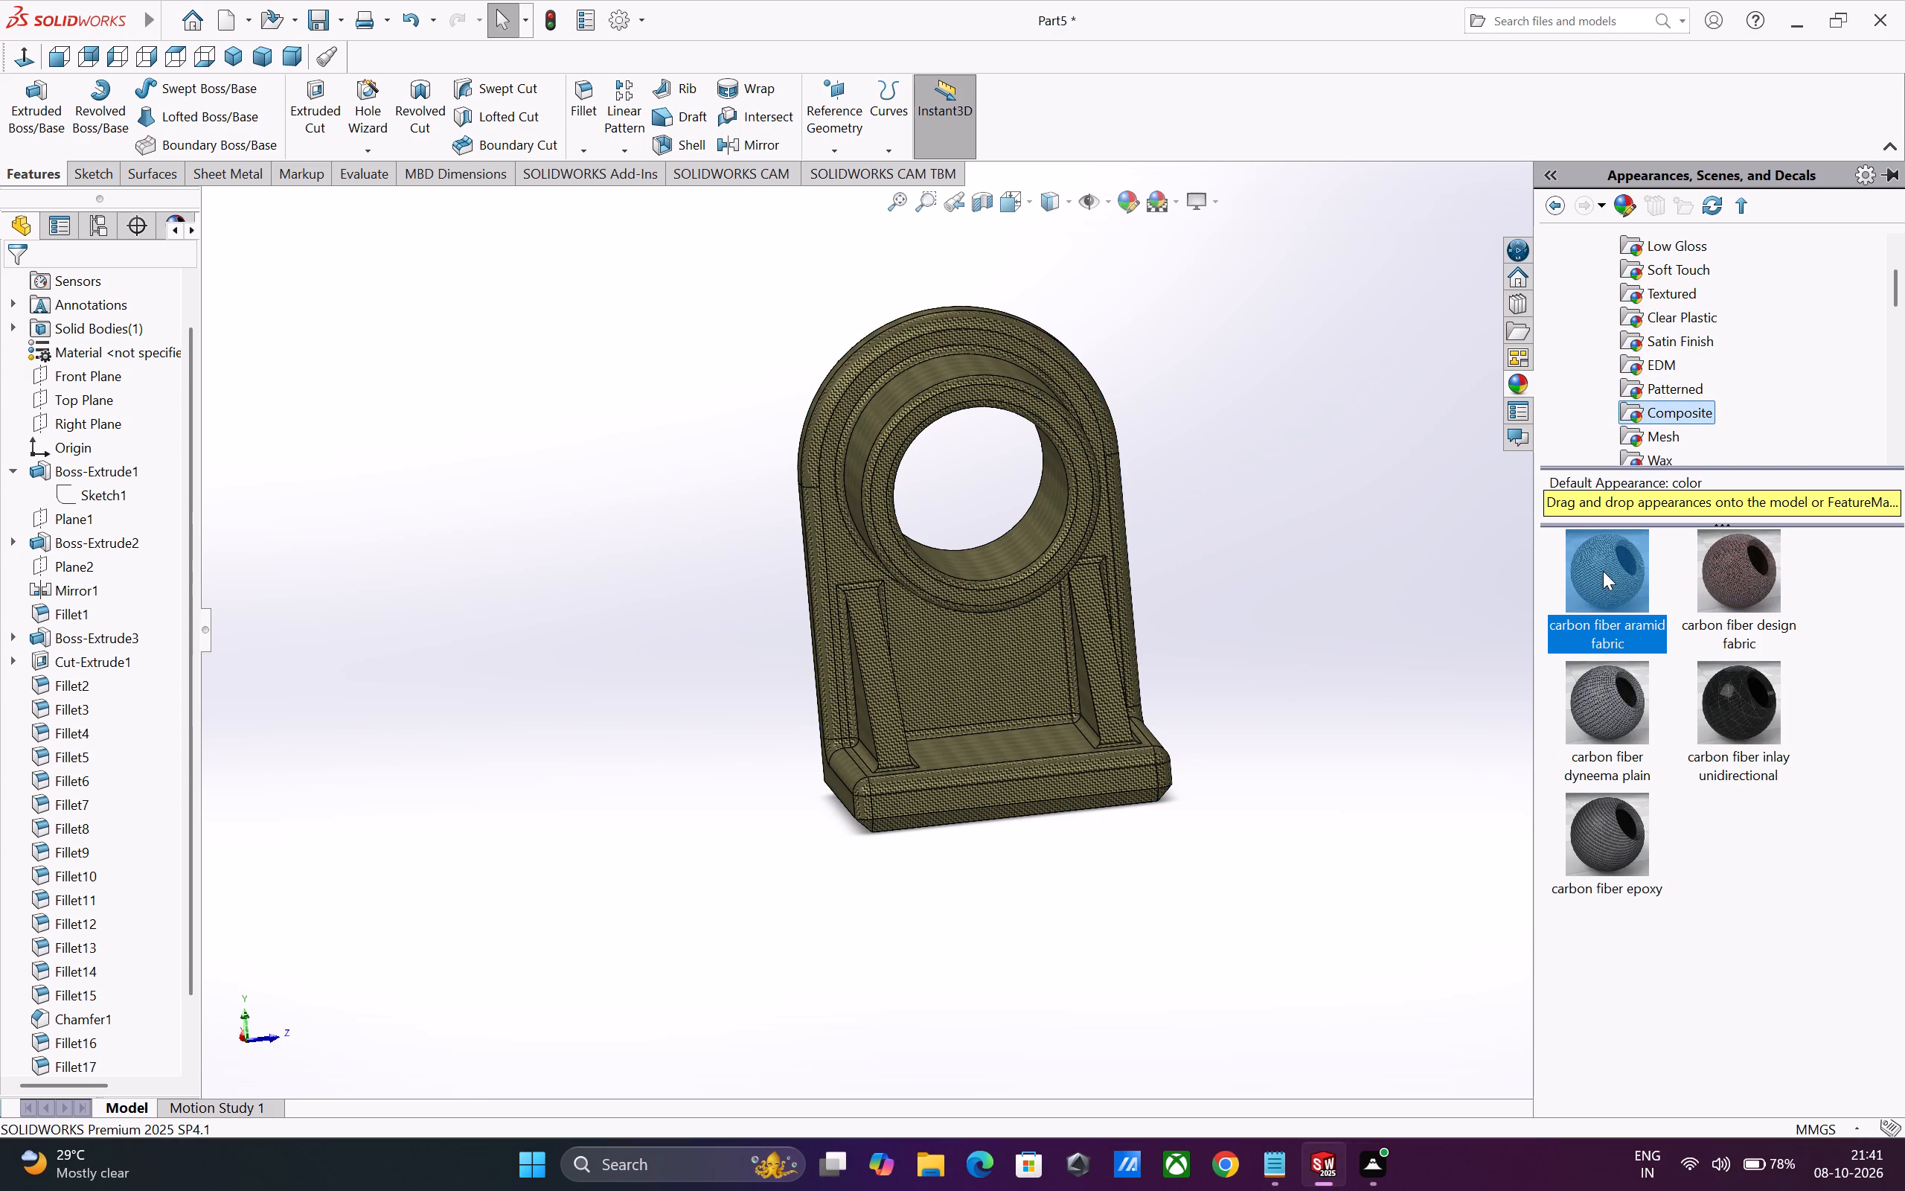
{"action": "double_click", "coordinate": [1711, 579]}
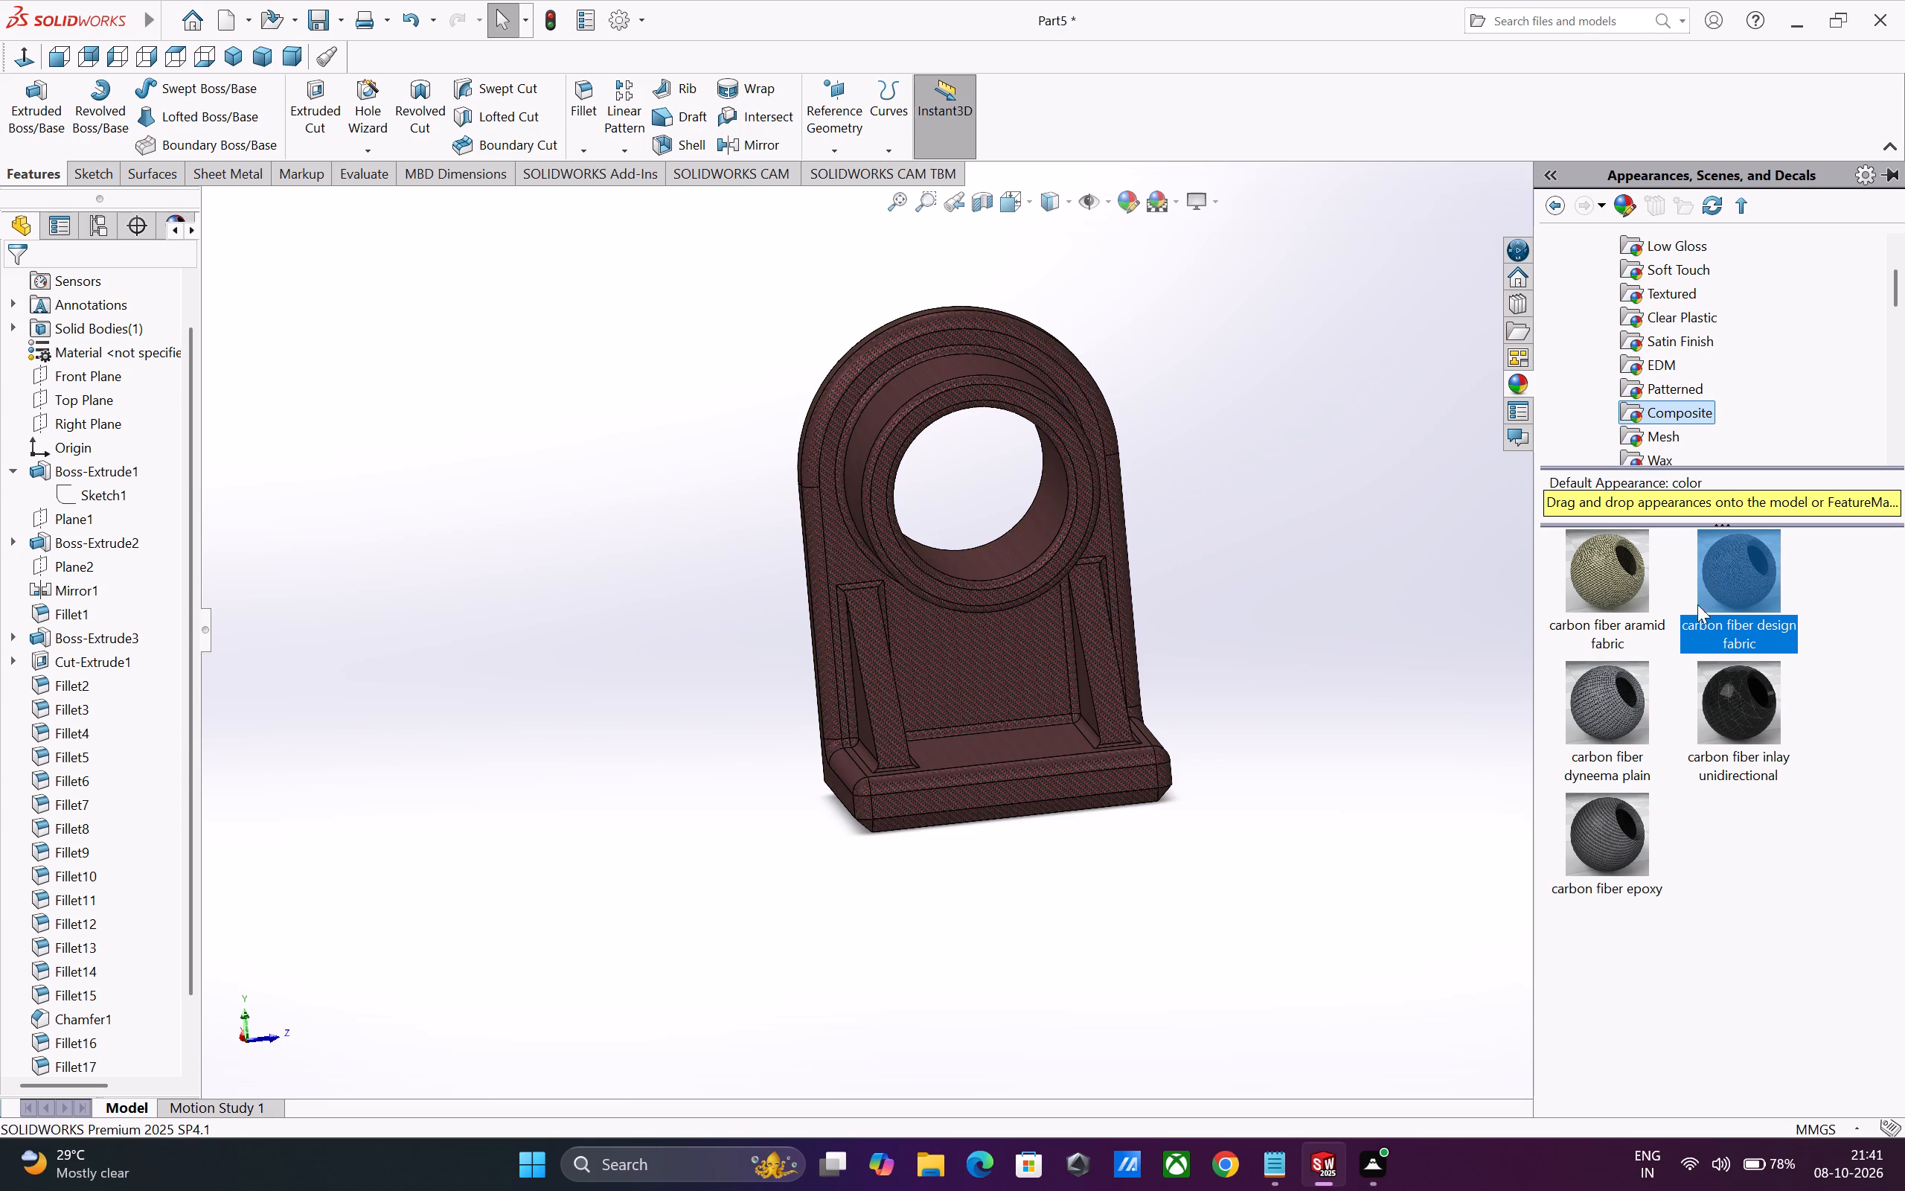
{"action": "double_click", "coordinate": [1613, 697]}
{"action": "double_click", "coordinate": [1764, 720]}
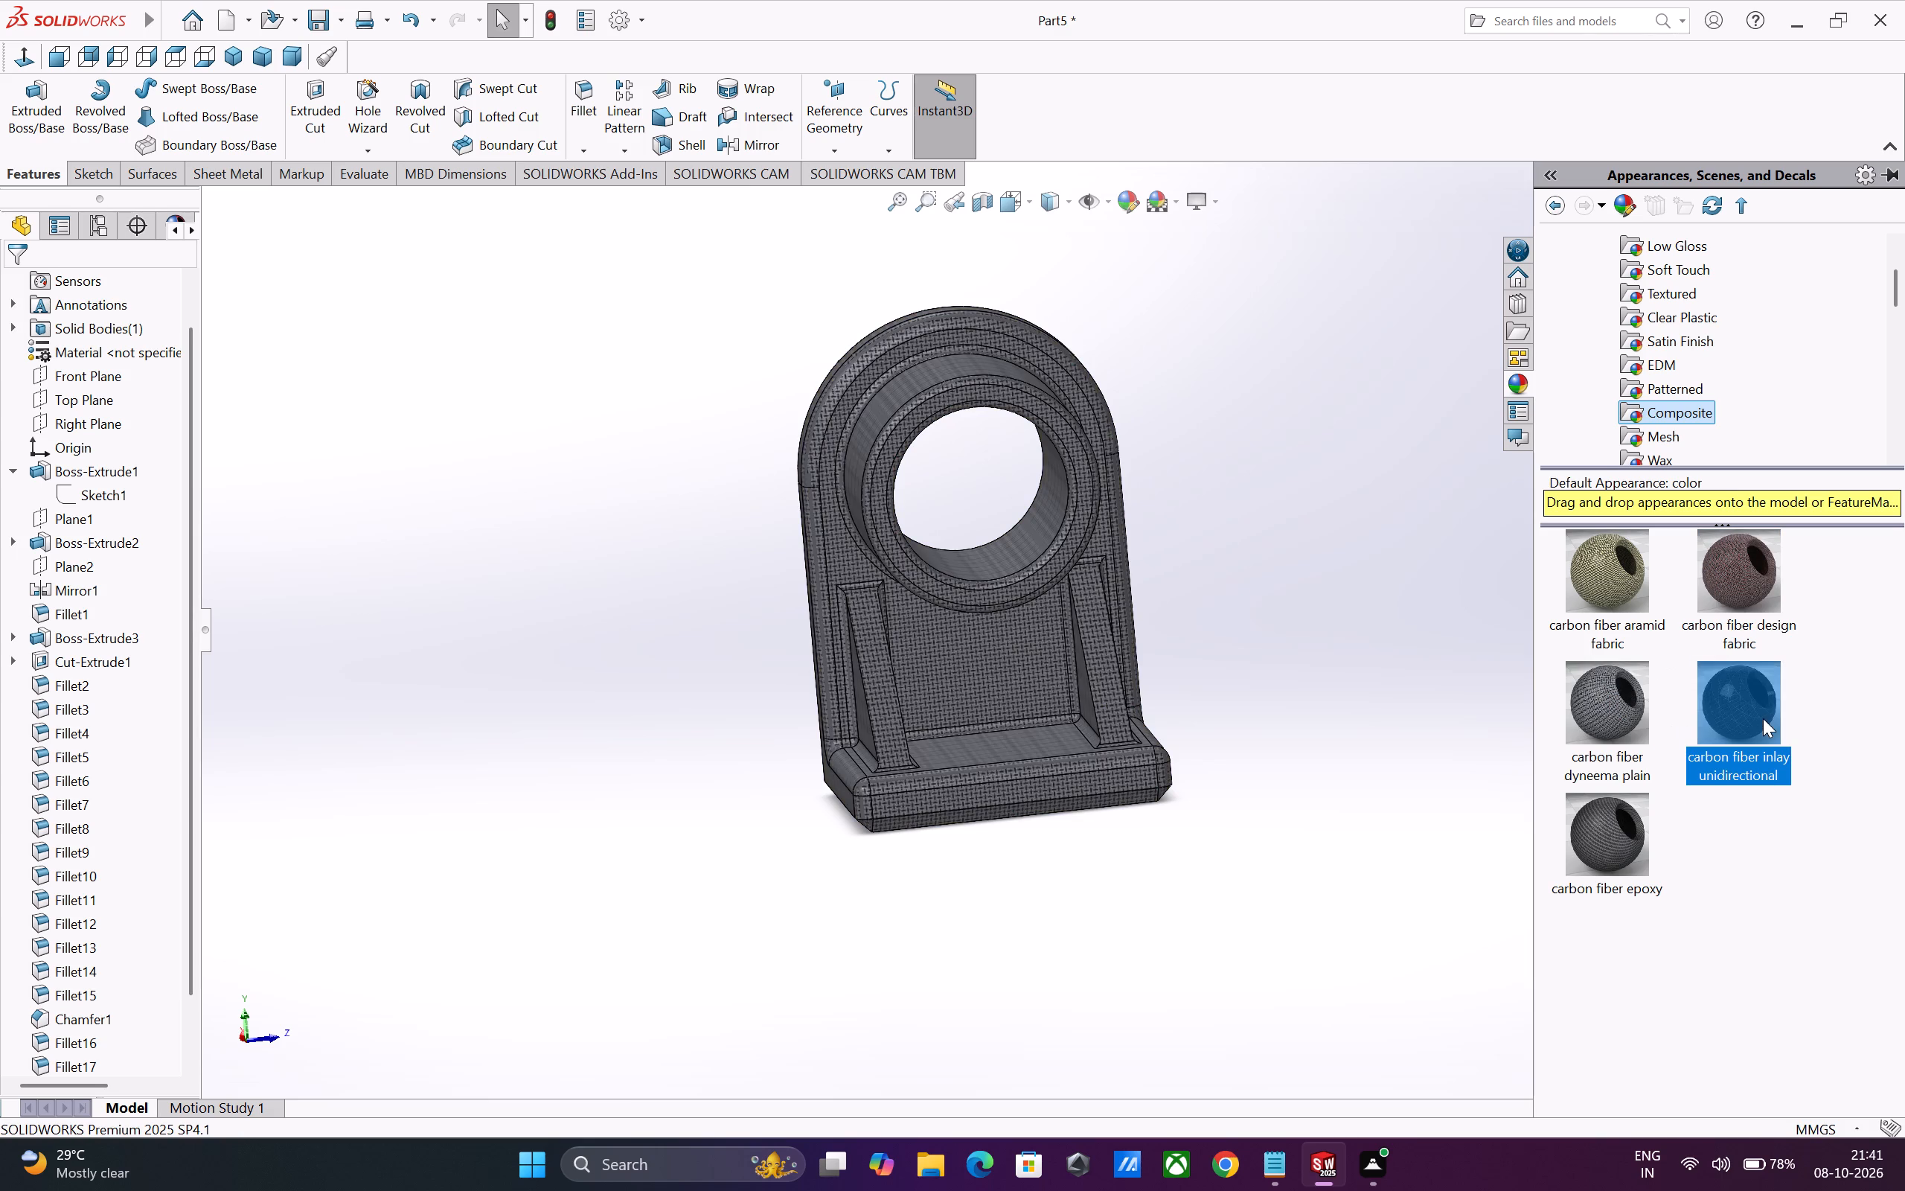
{"action": "double_click", "coordinate": [1604, 824]}
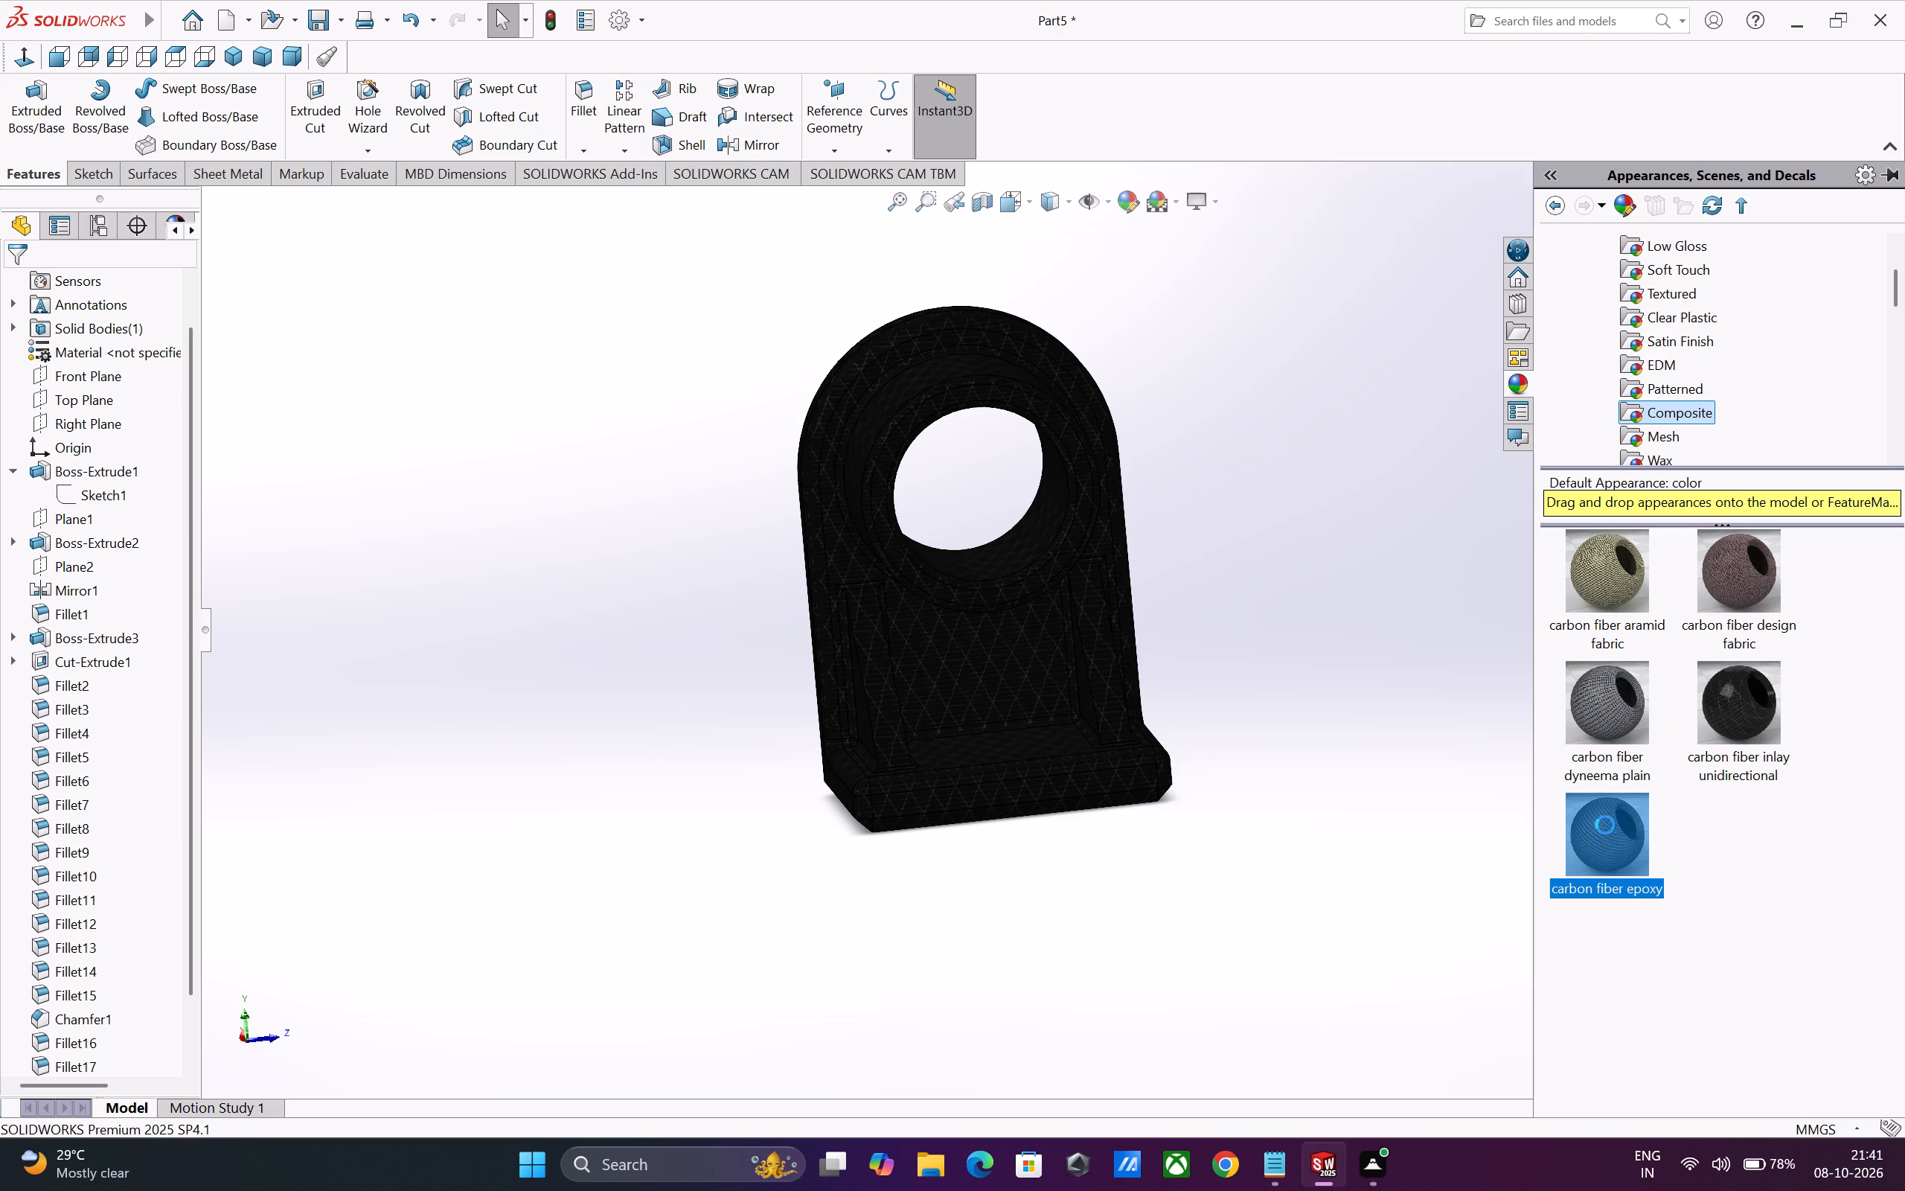
{"action": "middle_click_drag", "start_coordinate": [1336, 823], "coordinate": [1317, 992]}
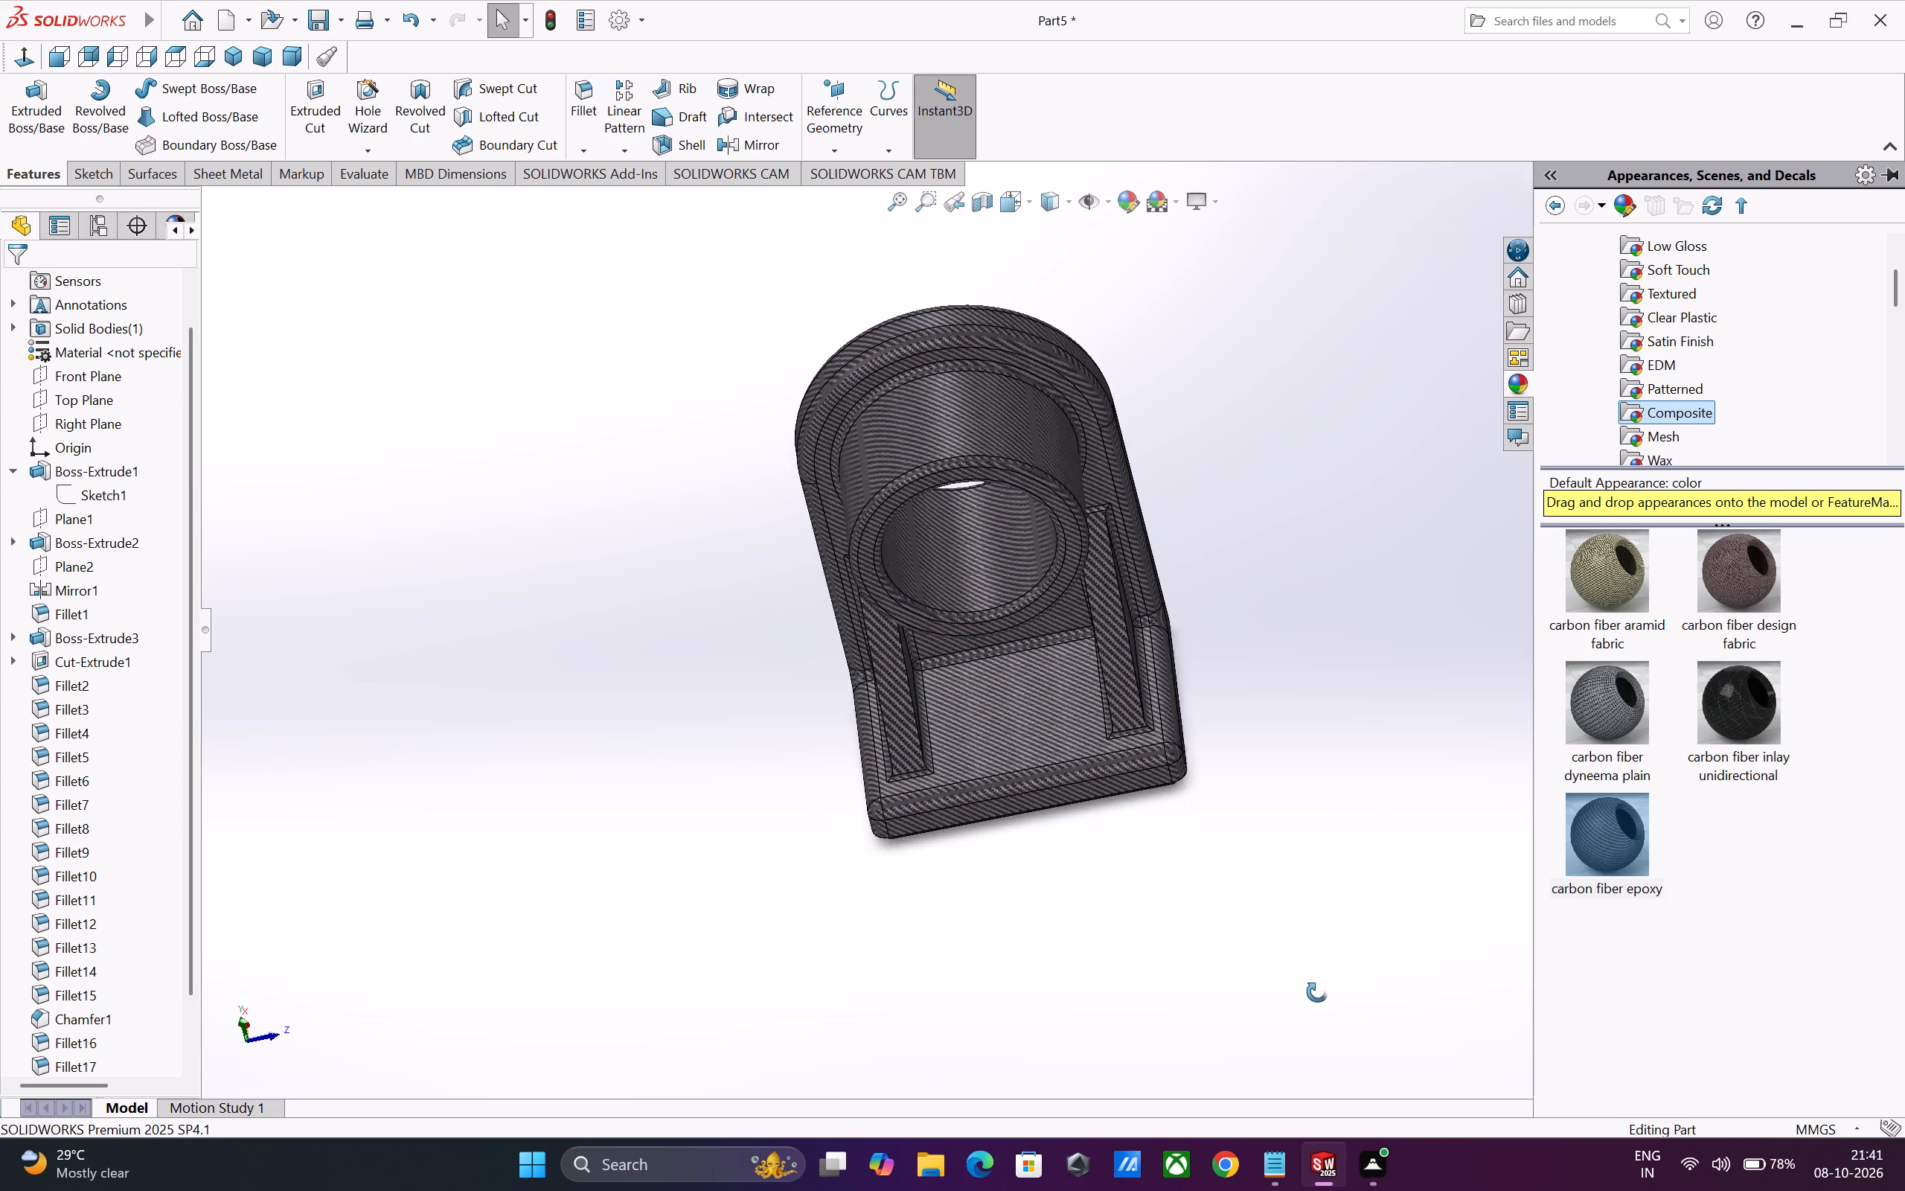
{"action": "middle_click_drag", "start_coordinate": [1317, 992], "coordinate": [561, 688]}
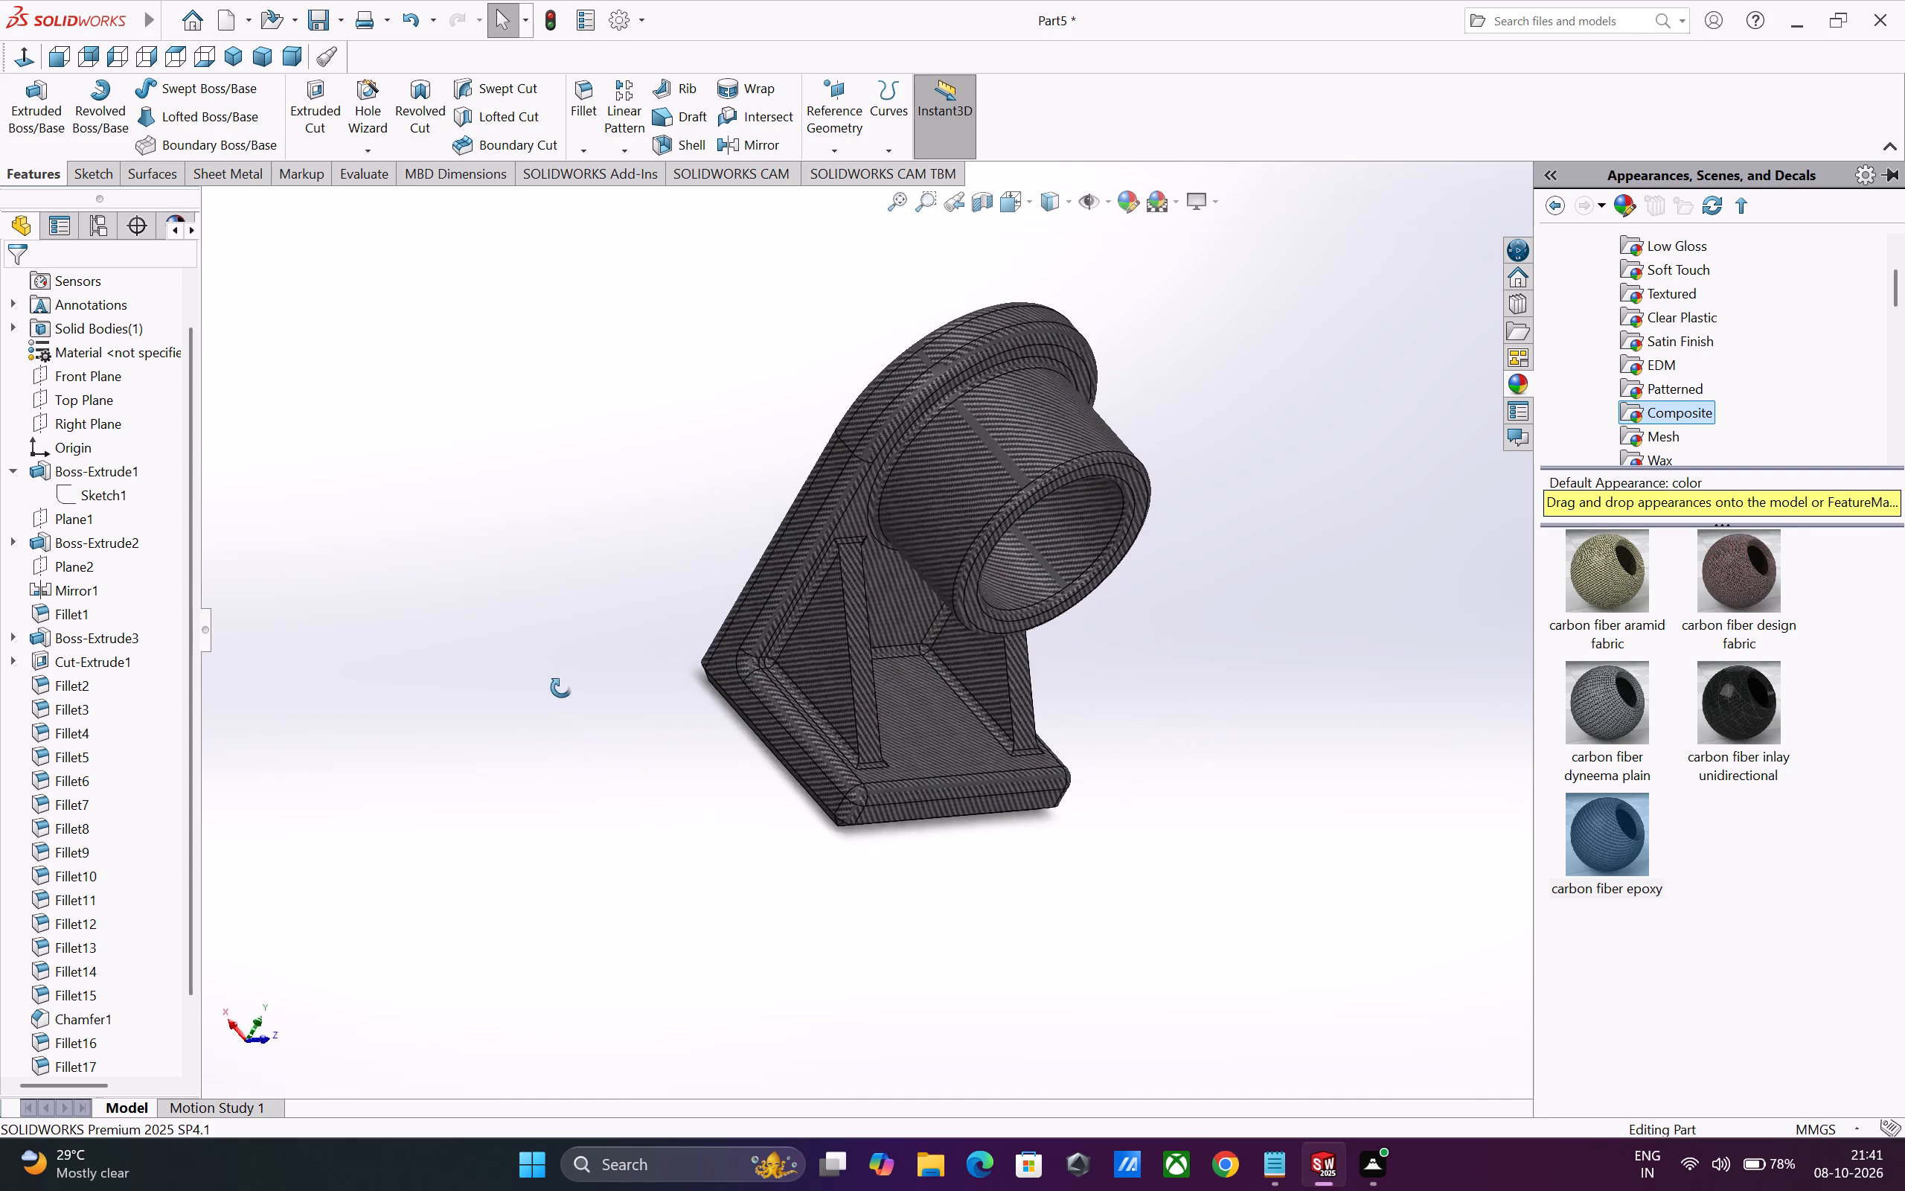
{"action": "middle_click_drag", "start_coordinate": [561, 688], "coordinate": [529, 545]}
{"action": "scroll", "coordinate": [625, 572], "scroll_direction": "up", "scroll_amount": 2}
{"action": "scroll", "coordinate": [897, 641], "scroll_direction": "down", "scroll_amount": 3}
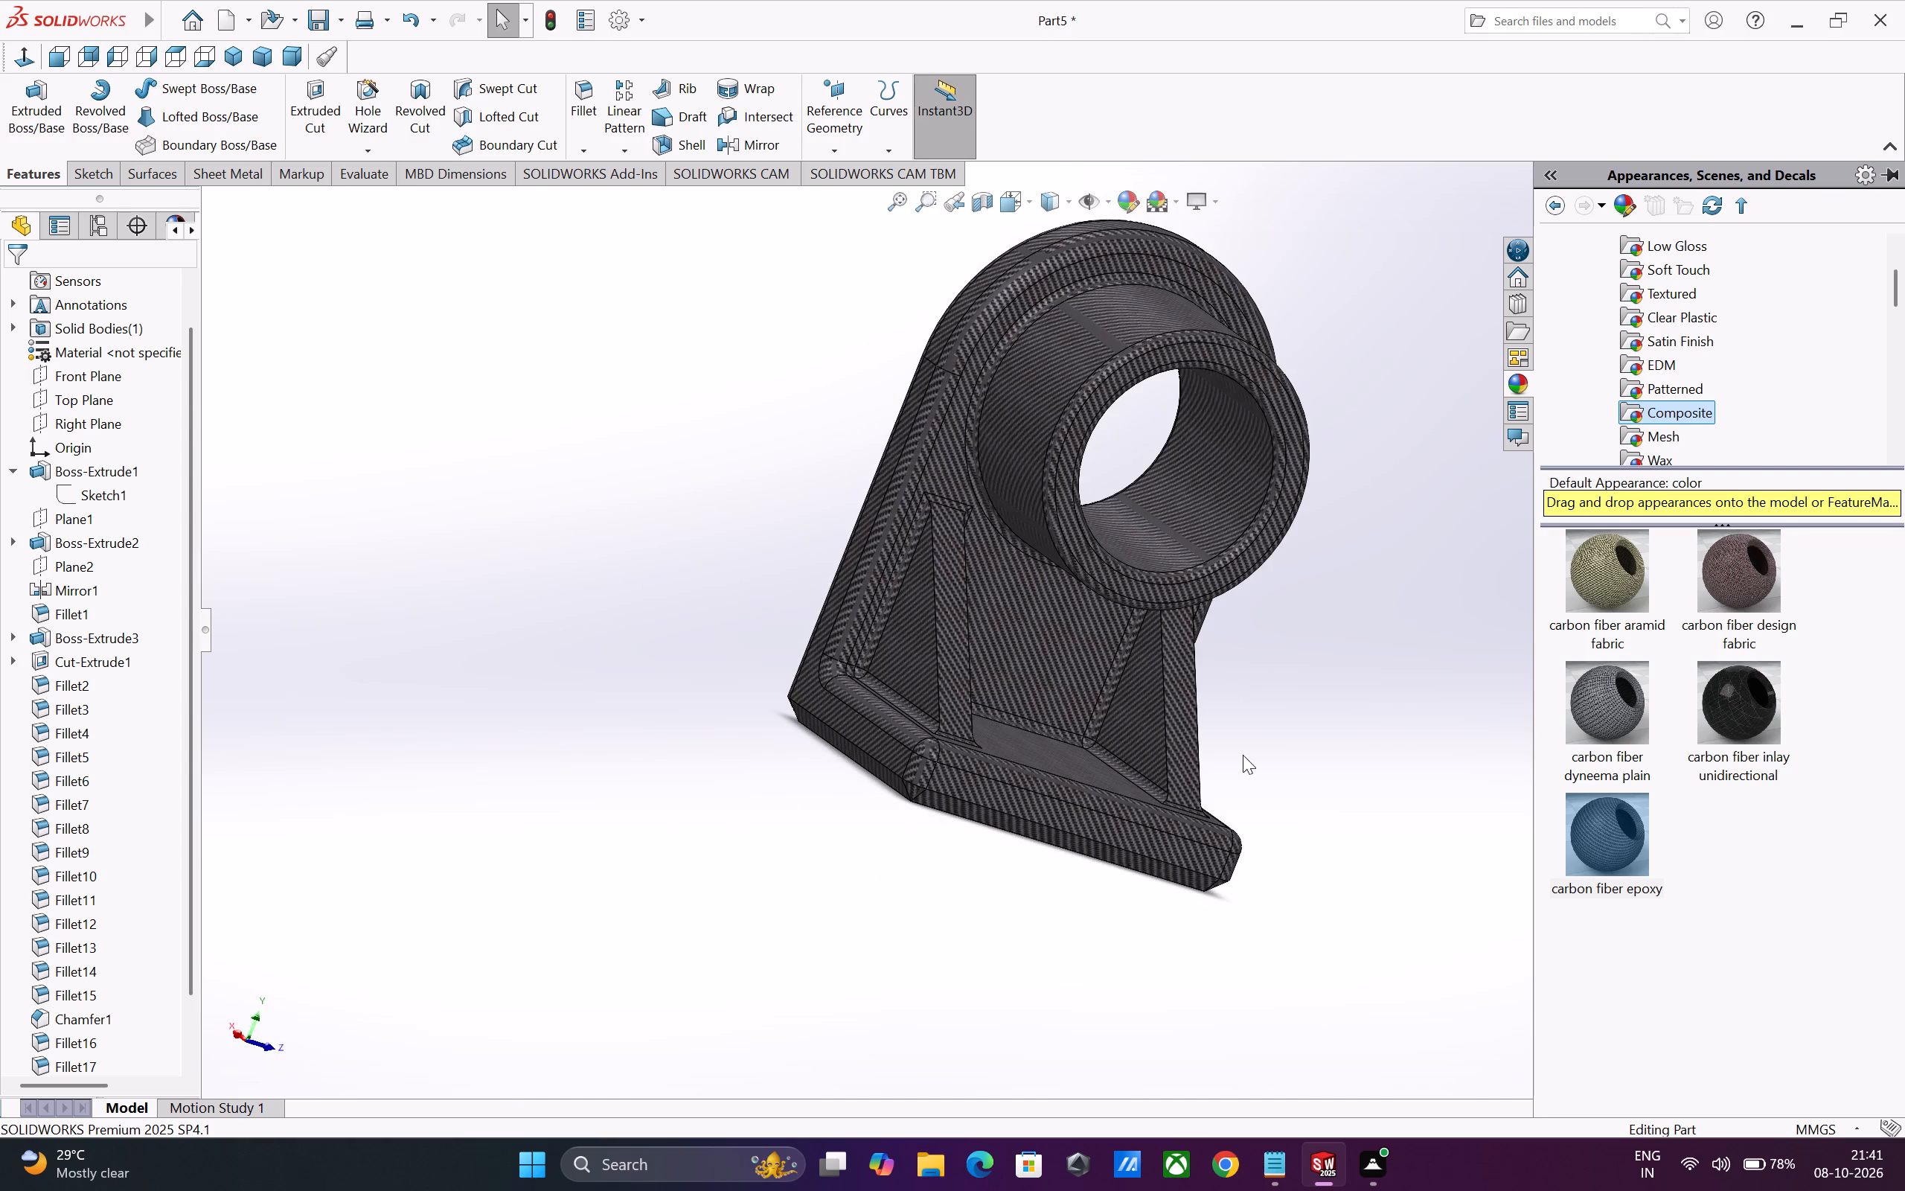
{"action": "middle_click_drag", "start_coordinate": [1290, 767], "coordinate": [1229, 746]}
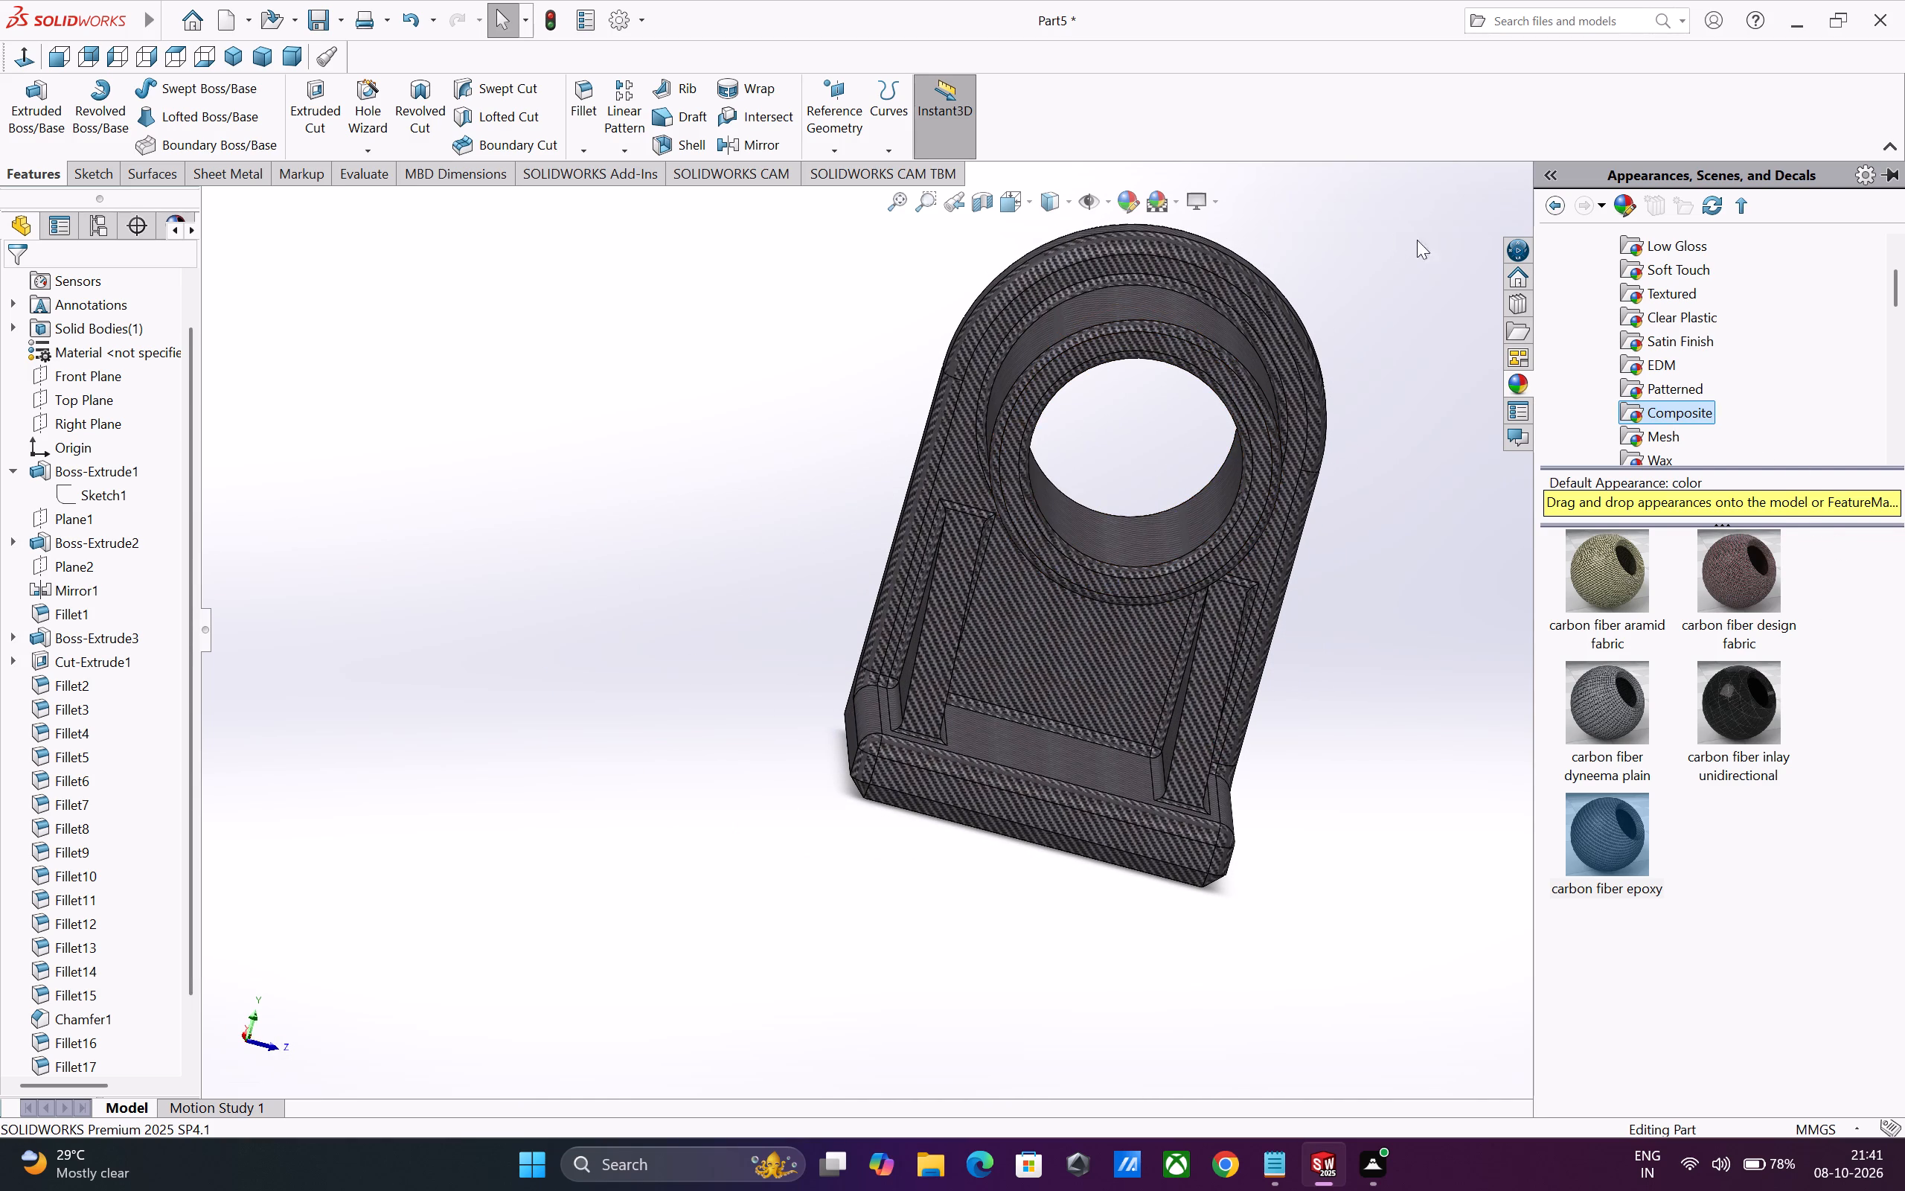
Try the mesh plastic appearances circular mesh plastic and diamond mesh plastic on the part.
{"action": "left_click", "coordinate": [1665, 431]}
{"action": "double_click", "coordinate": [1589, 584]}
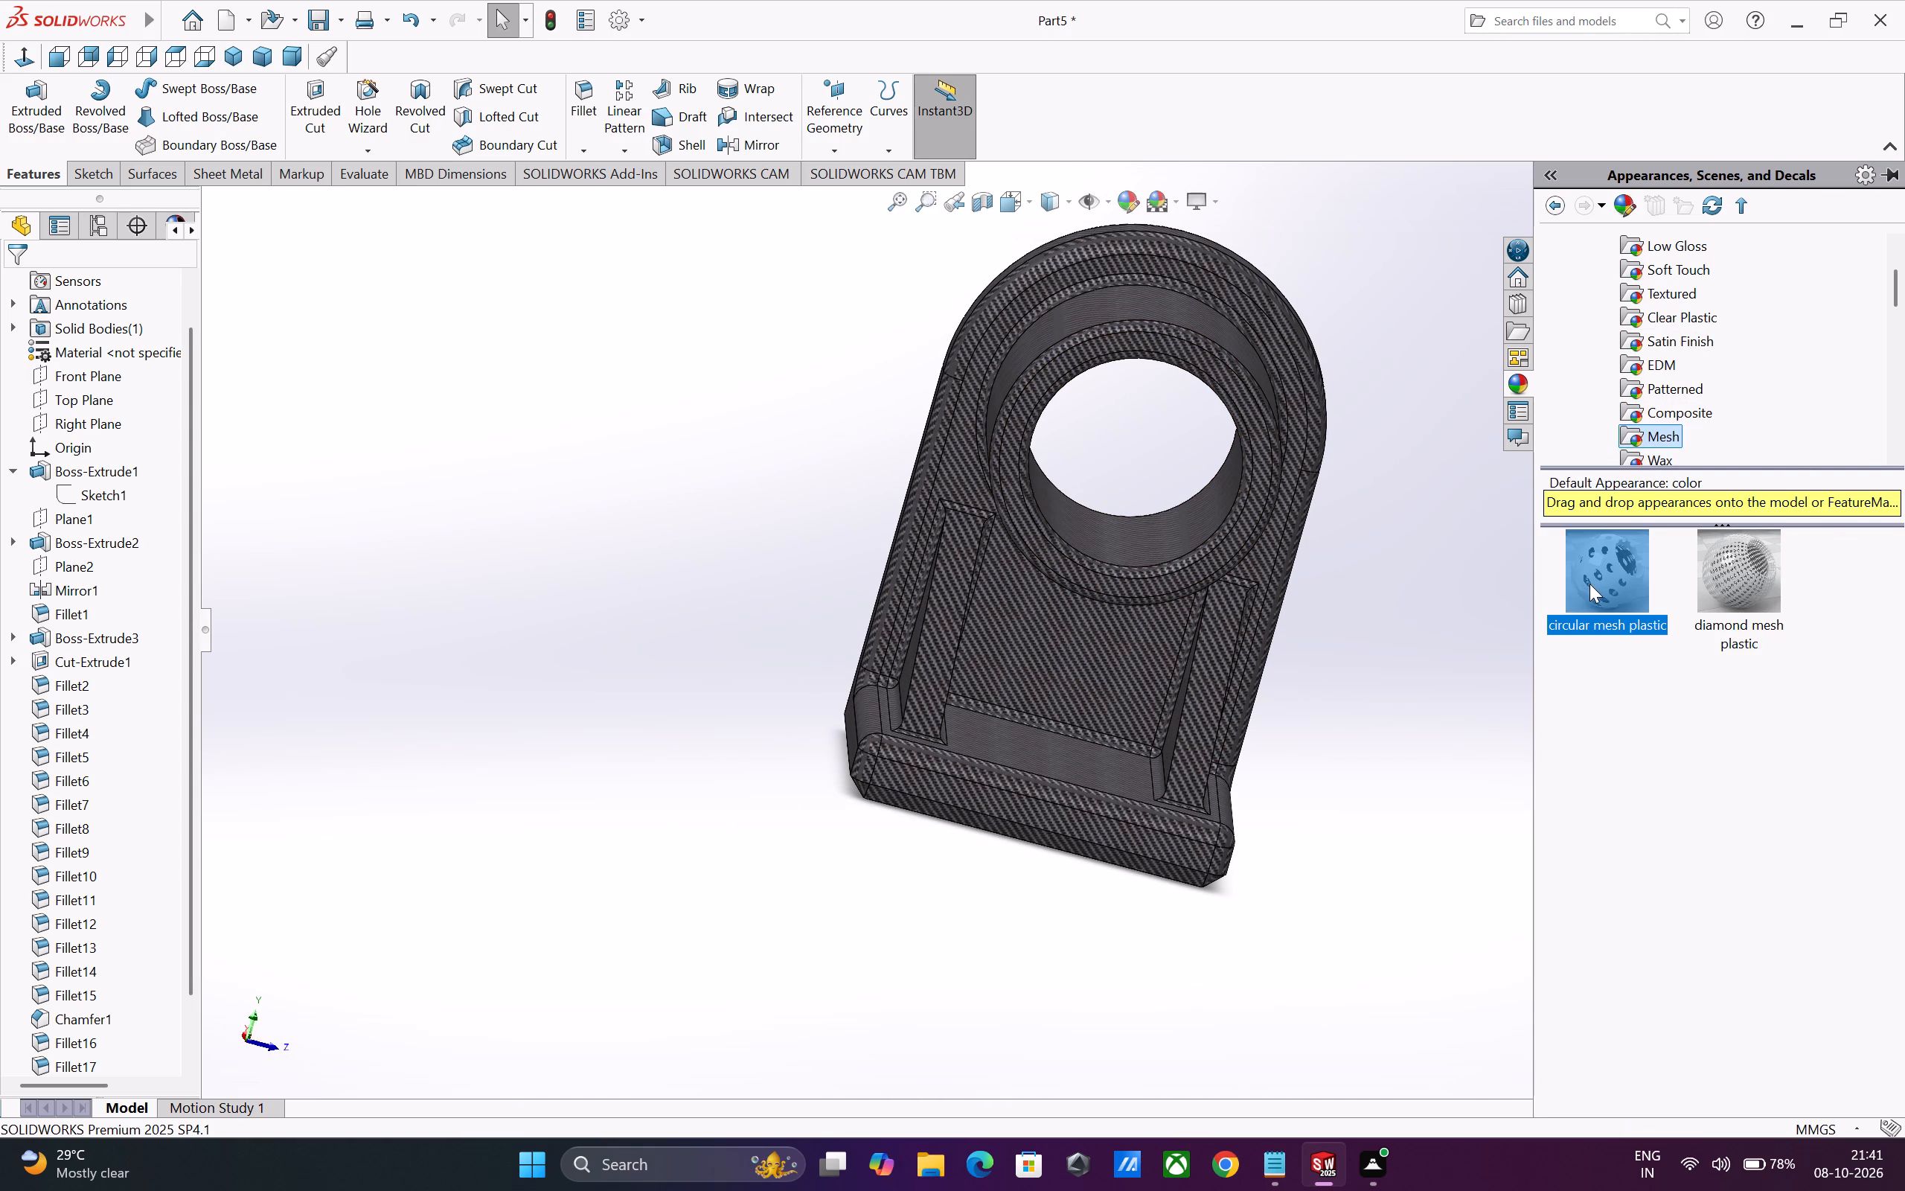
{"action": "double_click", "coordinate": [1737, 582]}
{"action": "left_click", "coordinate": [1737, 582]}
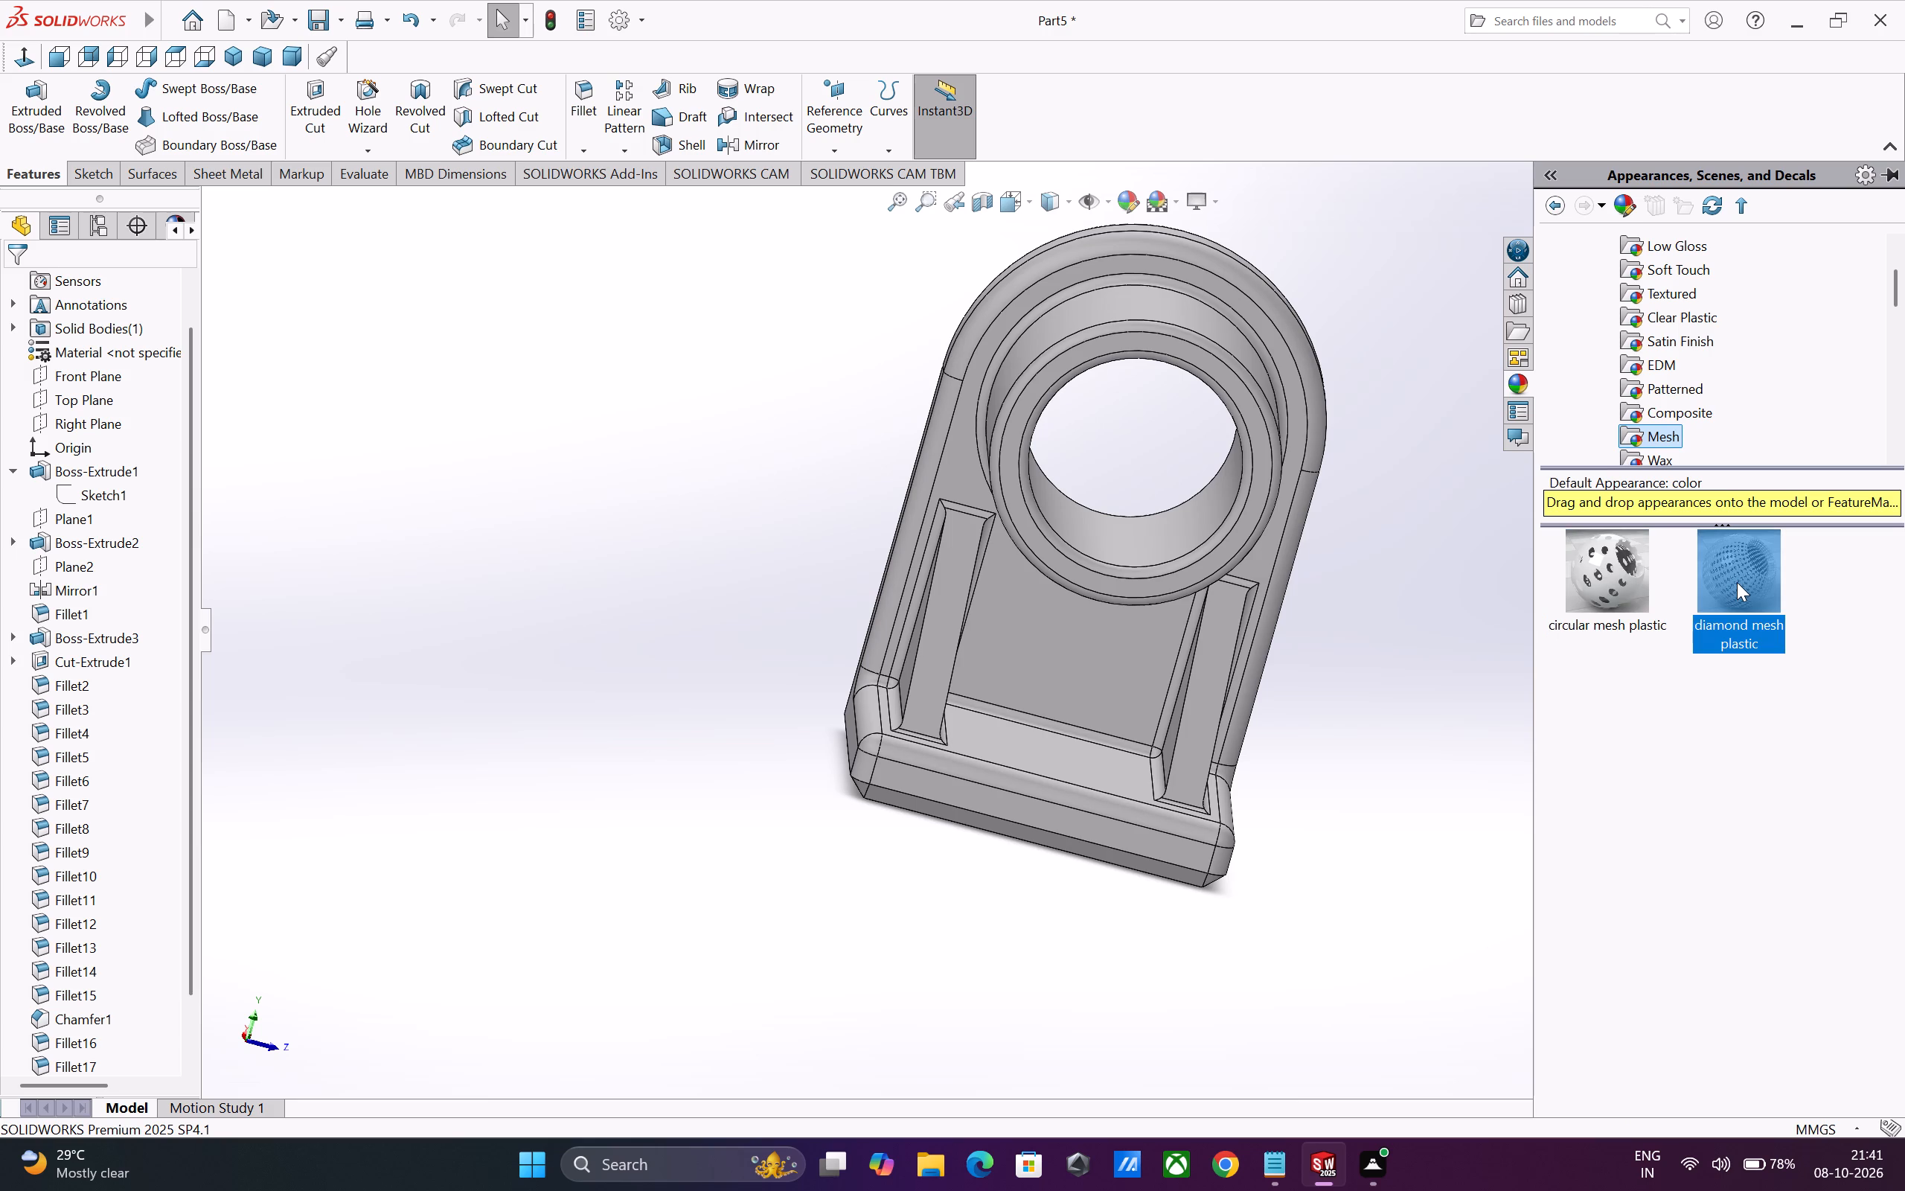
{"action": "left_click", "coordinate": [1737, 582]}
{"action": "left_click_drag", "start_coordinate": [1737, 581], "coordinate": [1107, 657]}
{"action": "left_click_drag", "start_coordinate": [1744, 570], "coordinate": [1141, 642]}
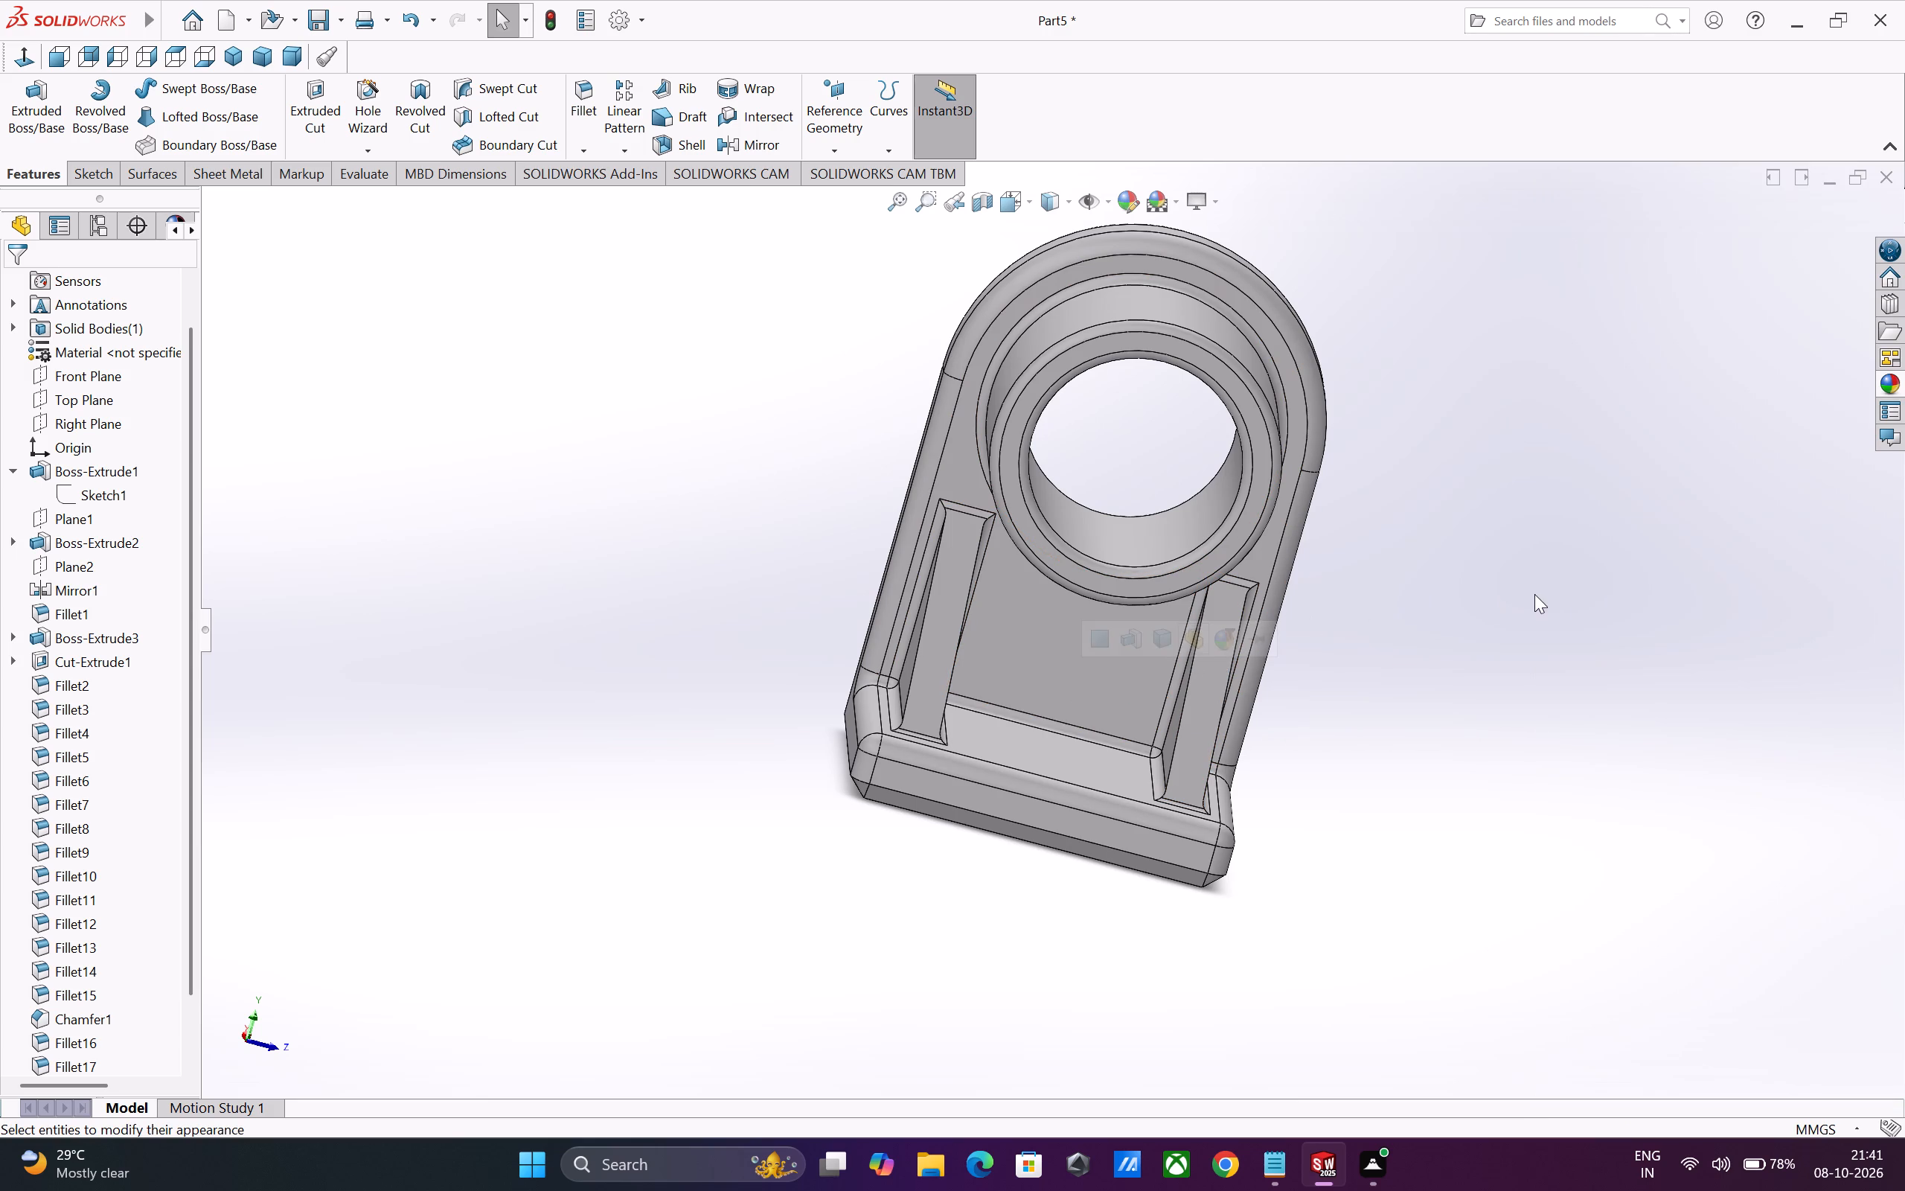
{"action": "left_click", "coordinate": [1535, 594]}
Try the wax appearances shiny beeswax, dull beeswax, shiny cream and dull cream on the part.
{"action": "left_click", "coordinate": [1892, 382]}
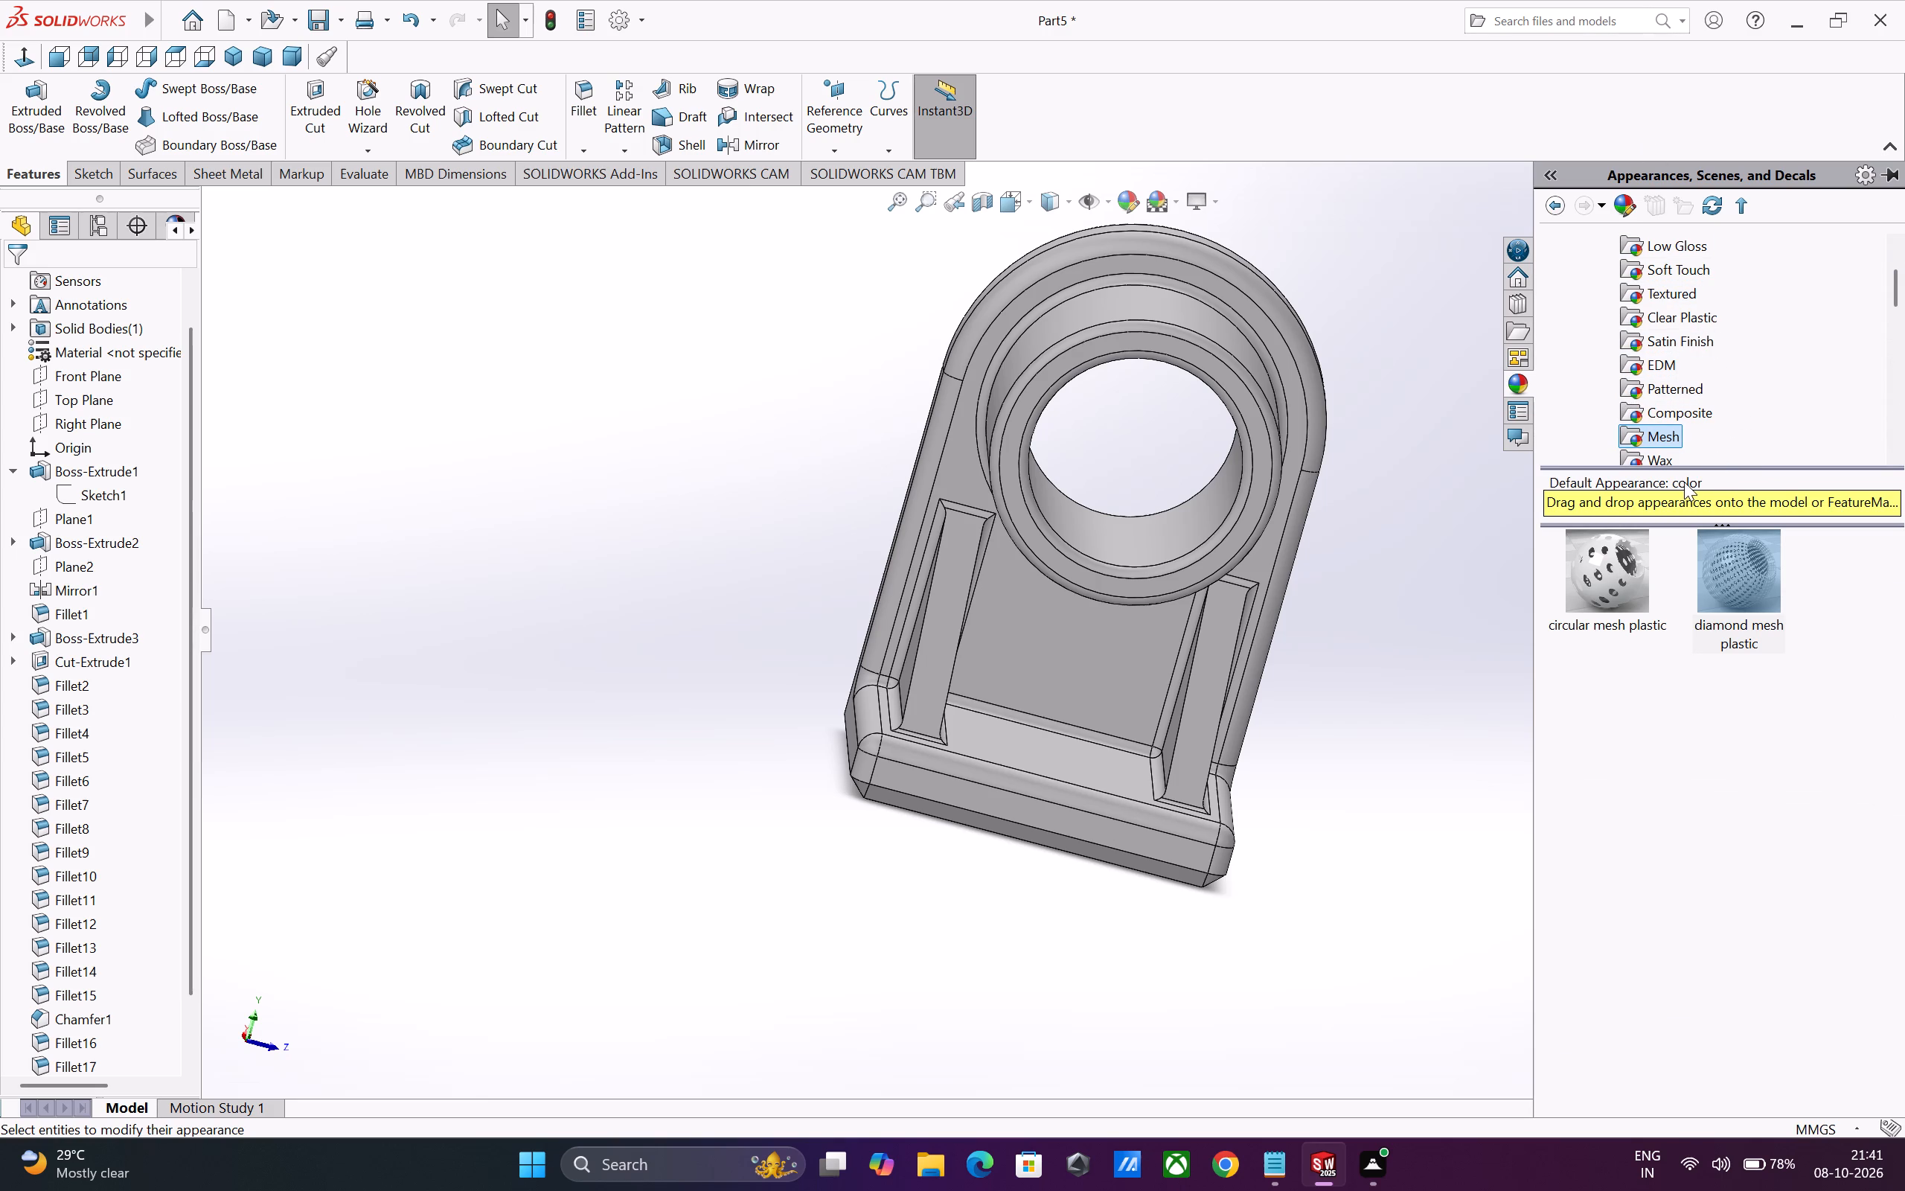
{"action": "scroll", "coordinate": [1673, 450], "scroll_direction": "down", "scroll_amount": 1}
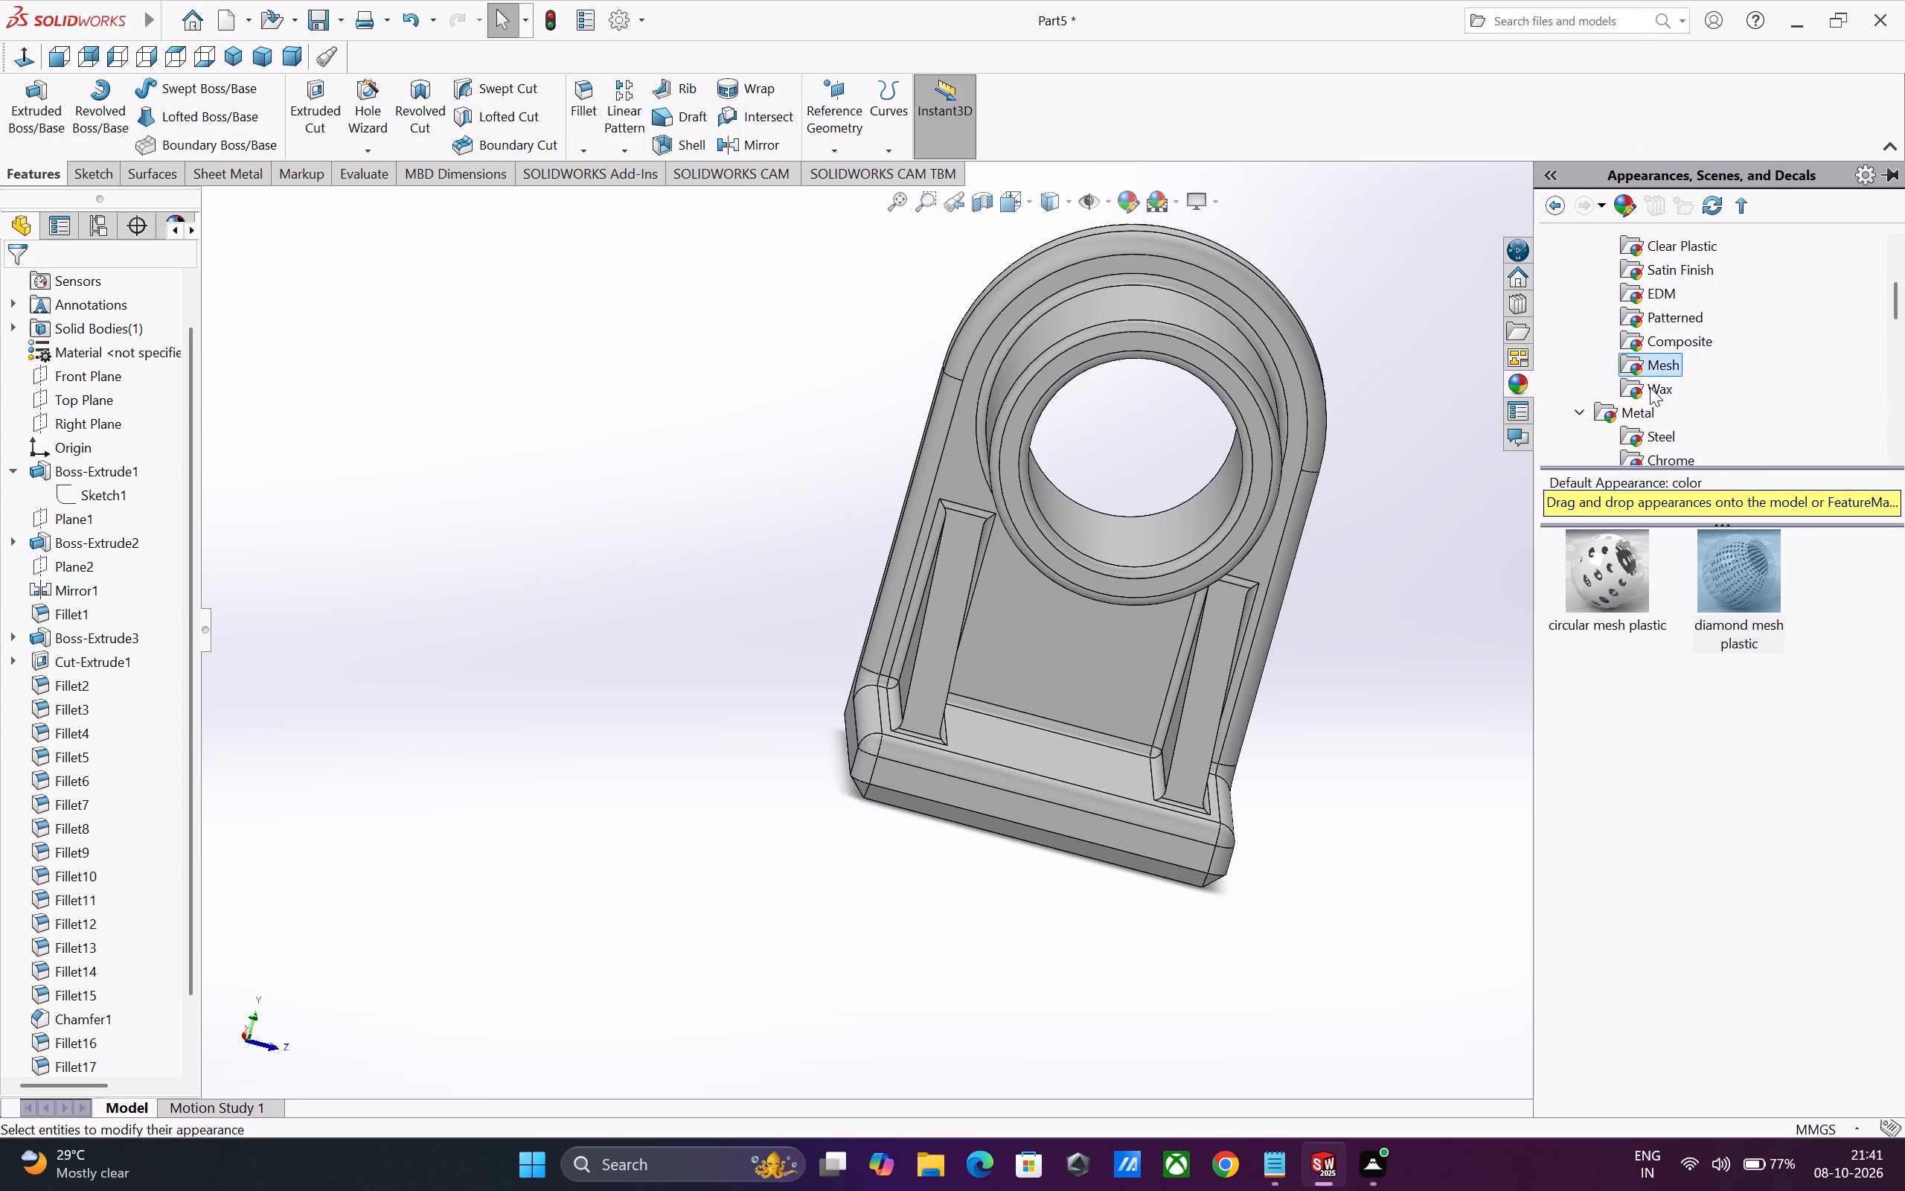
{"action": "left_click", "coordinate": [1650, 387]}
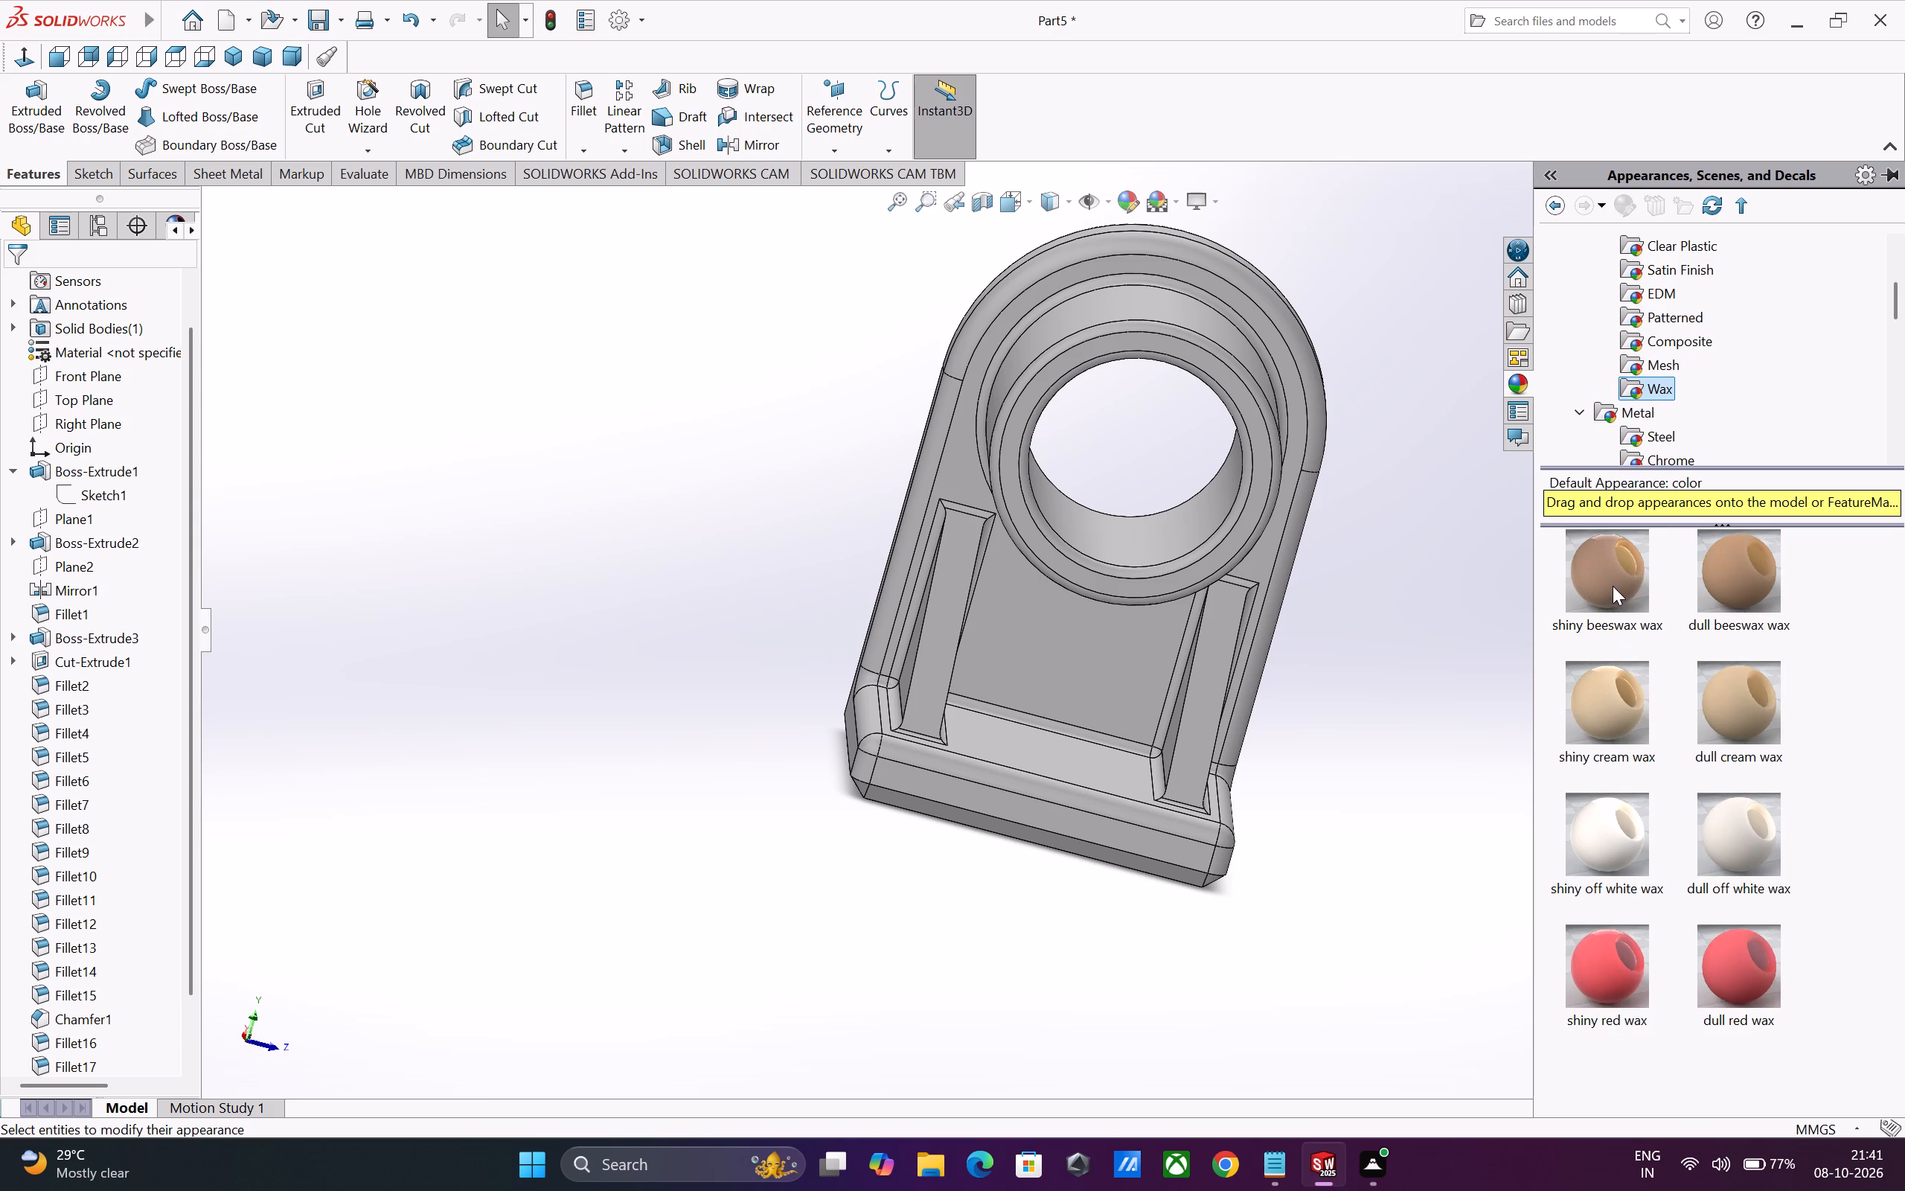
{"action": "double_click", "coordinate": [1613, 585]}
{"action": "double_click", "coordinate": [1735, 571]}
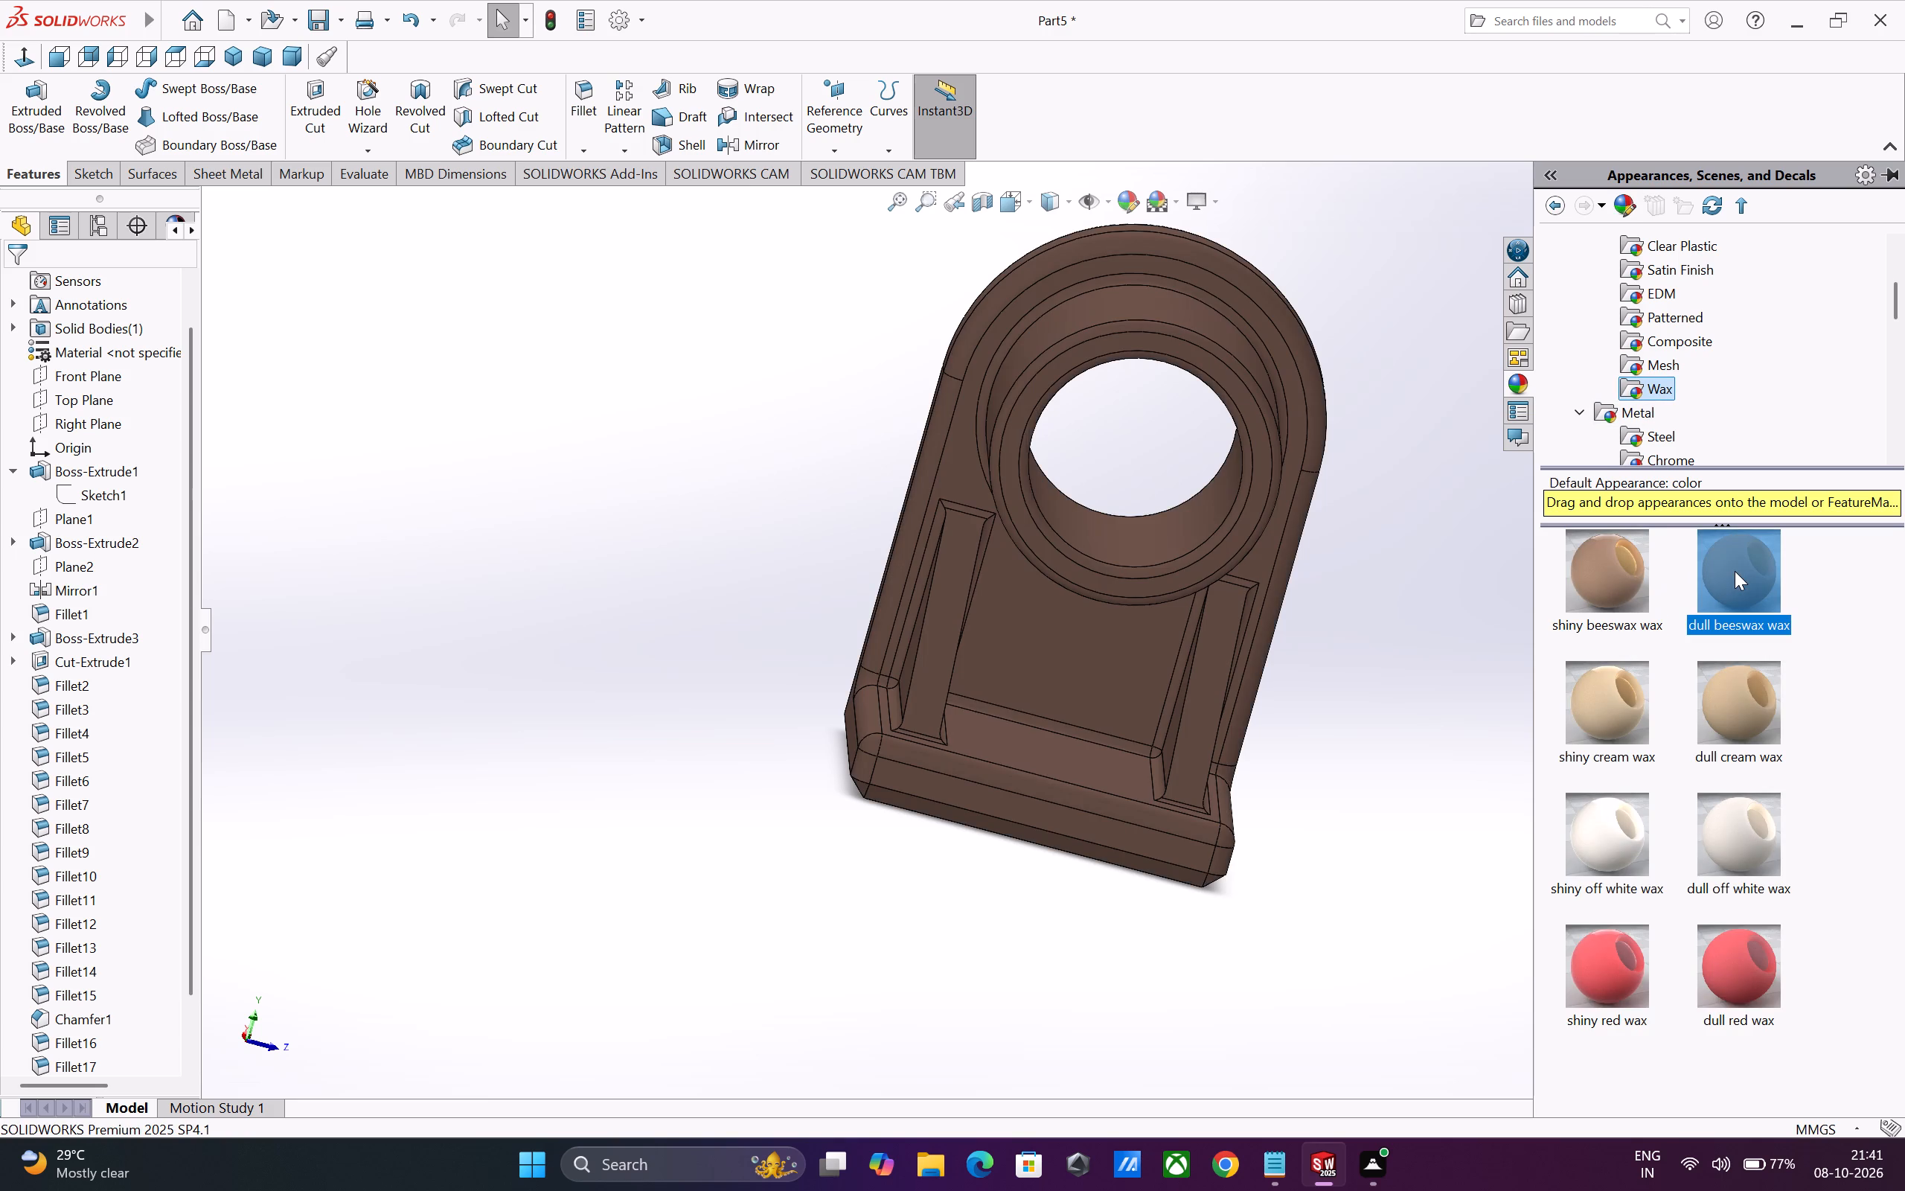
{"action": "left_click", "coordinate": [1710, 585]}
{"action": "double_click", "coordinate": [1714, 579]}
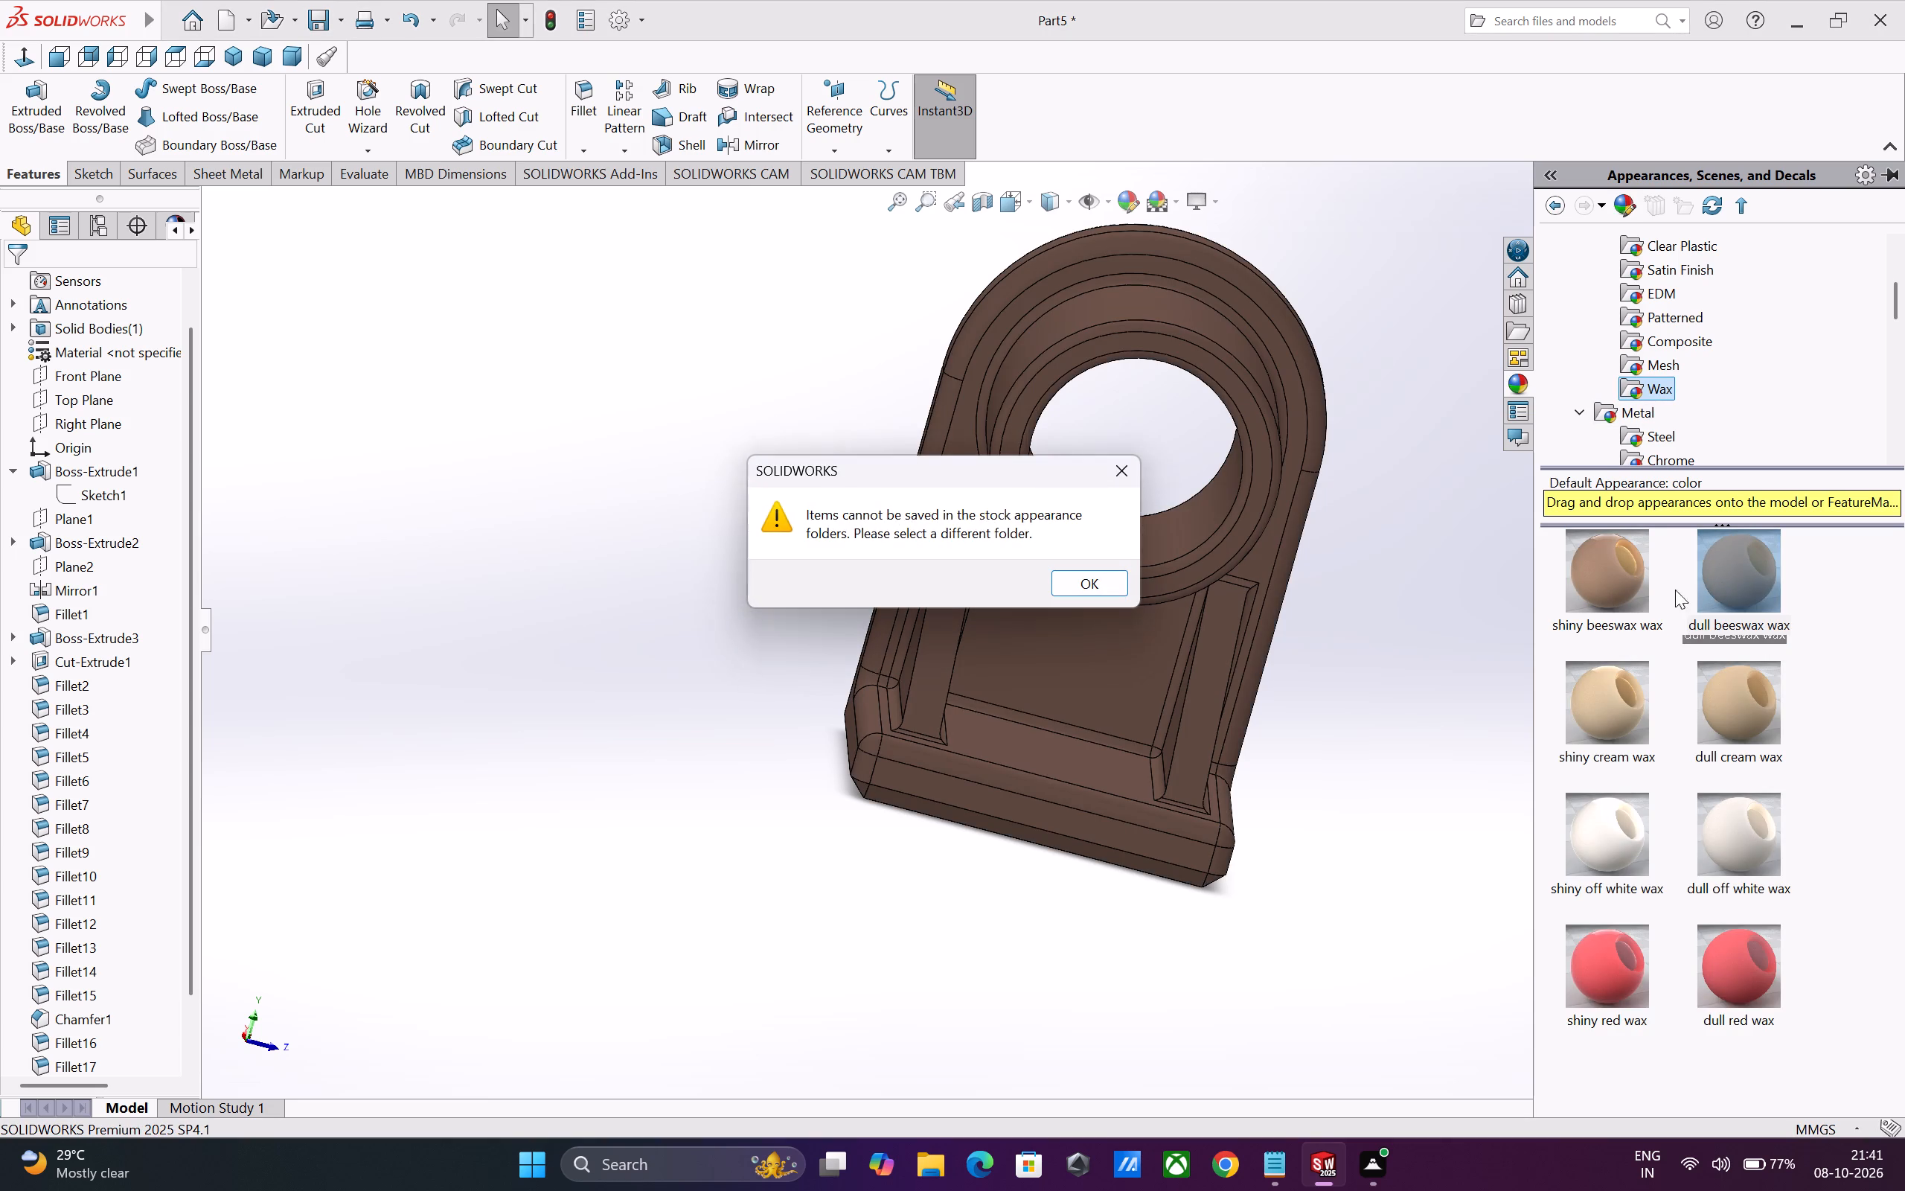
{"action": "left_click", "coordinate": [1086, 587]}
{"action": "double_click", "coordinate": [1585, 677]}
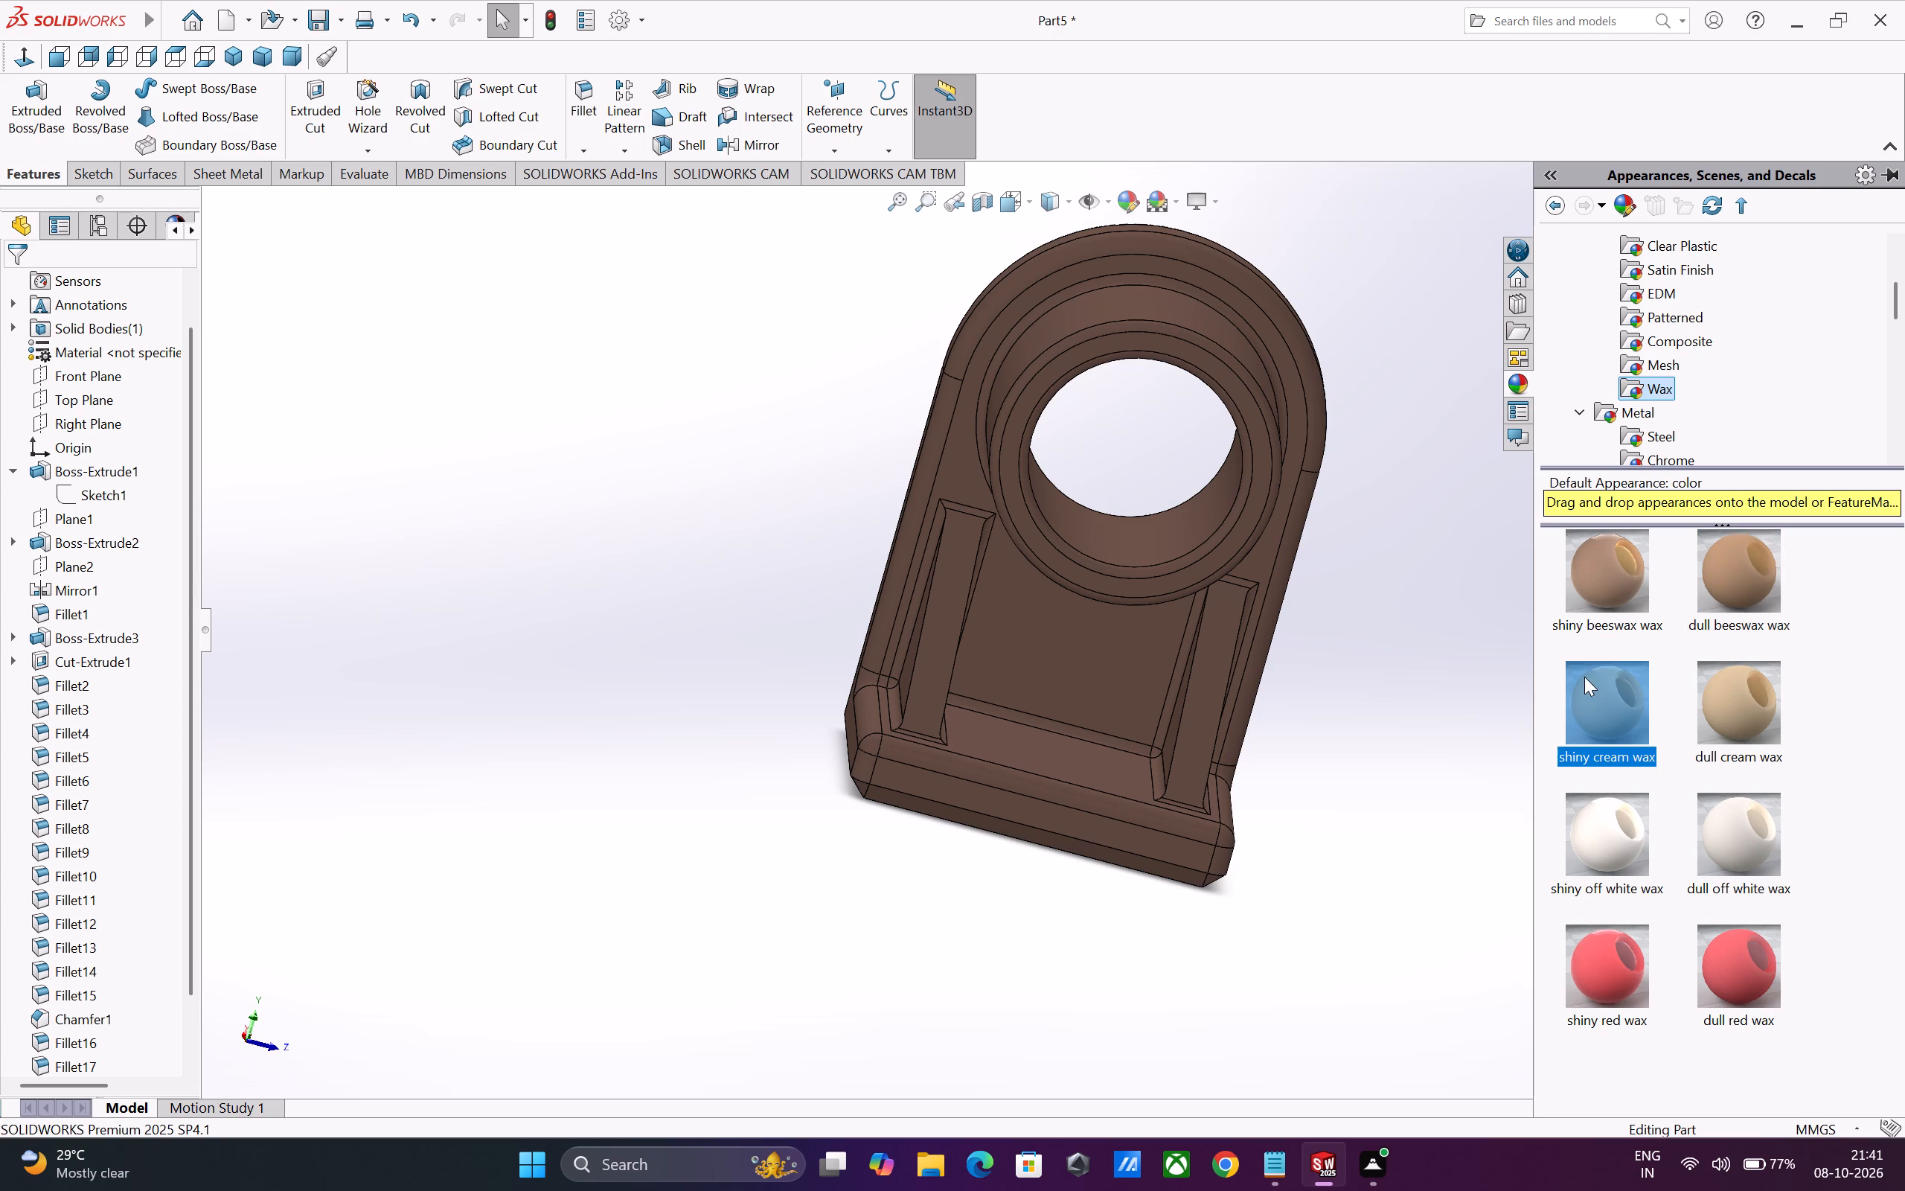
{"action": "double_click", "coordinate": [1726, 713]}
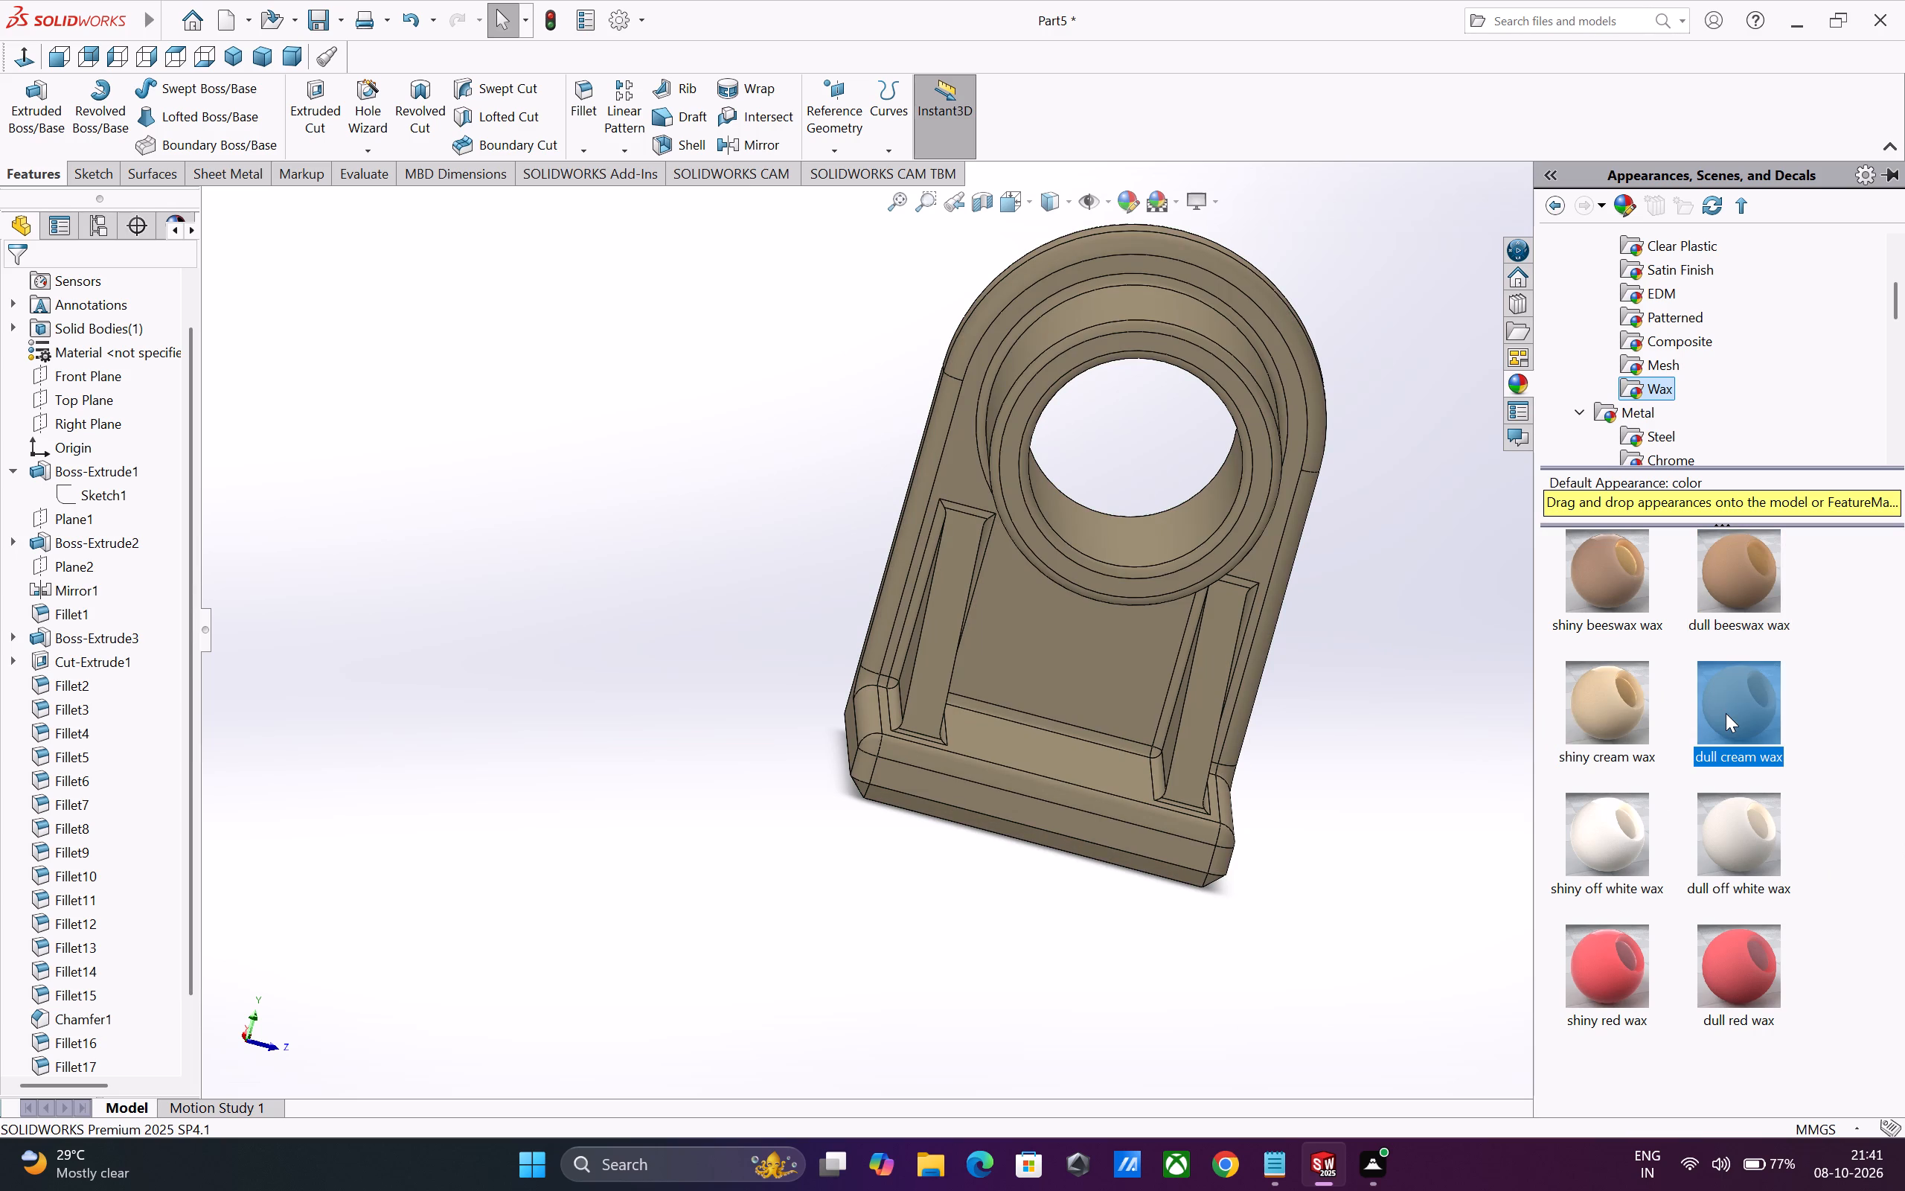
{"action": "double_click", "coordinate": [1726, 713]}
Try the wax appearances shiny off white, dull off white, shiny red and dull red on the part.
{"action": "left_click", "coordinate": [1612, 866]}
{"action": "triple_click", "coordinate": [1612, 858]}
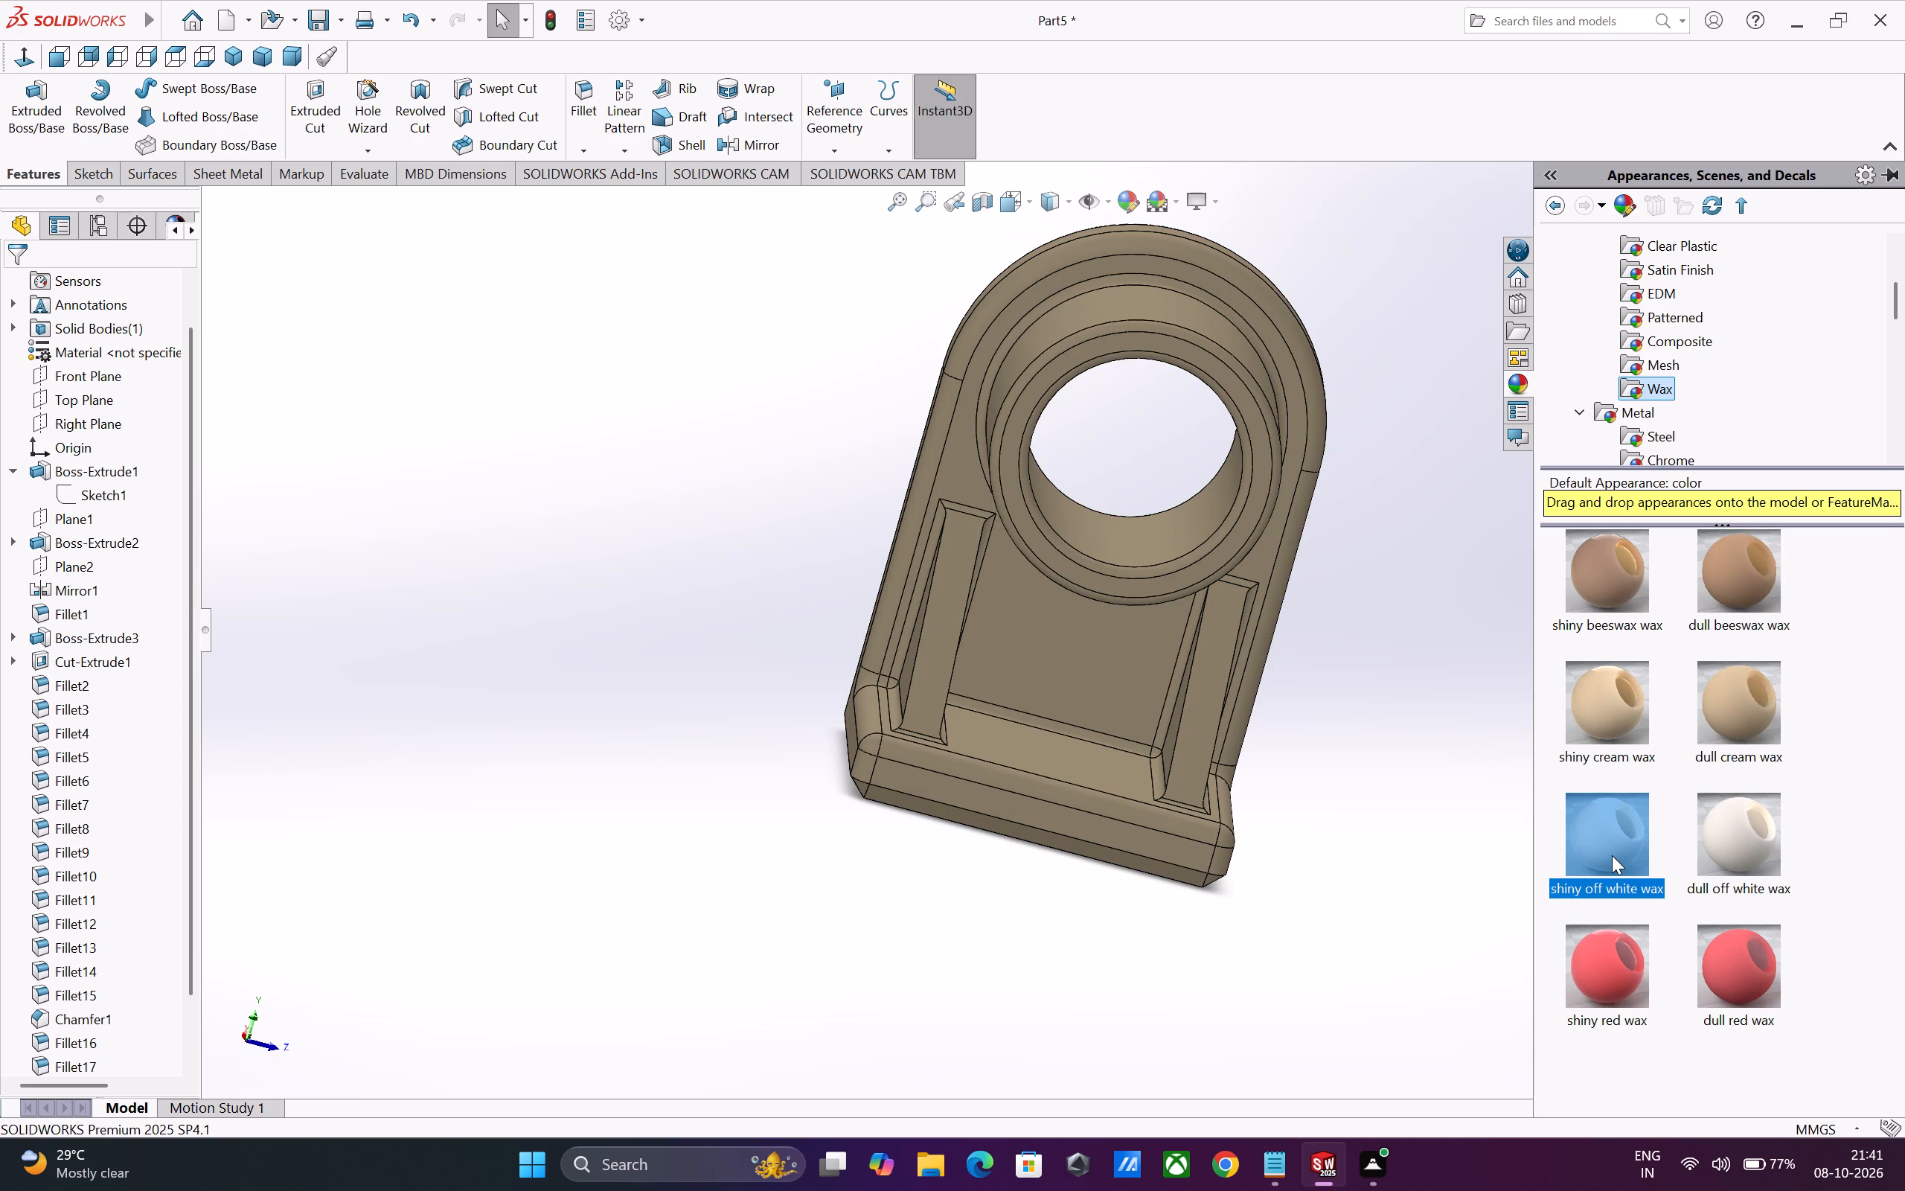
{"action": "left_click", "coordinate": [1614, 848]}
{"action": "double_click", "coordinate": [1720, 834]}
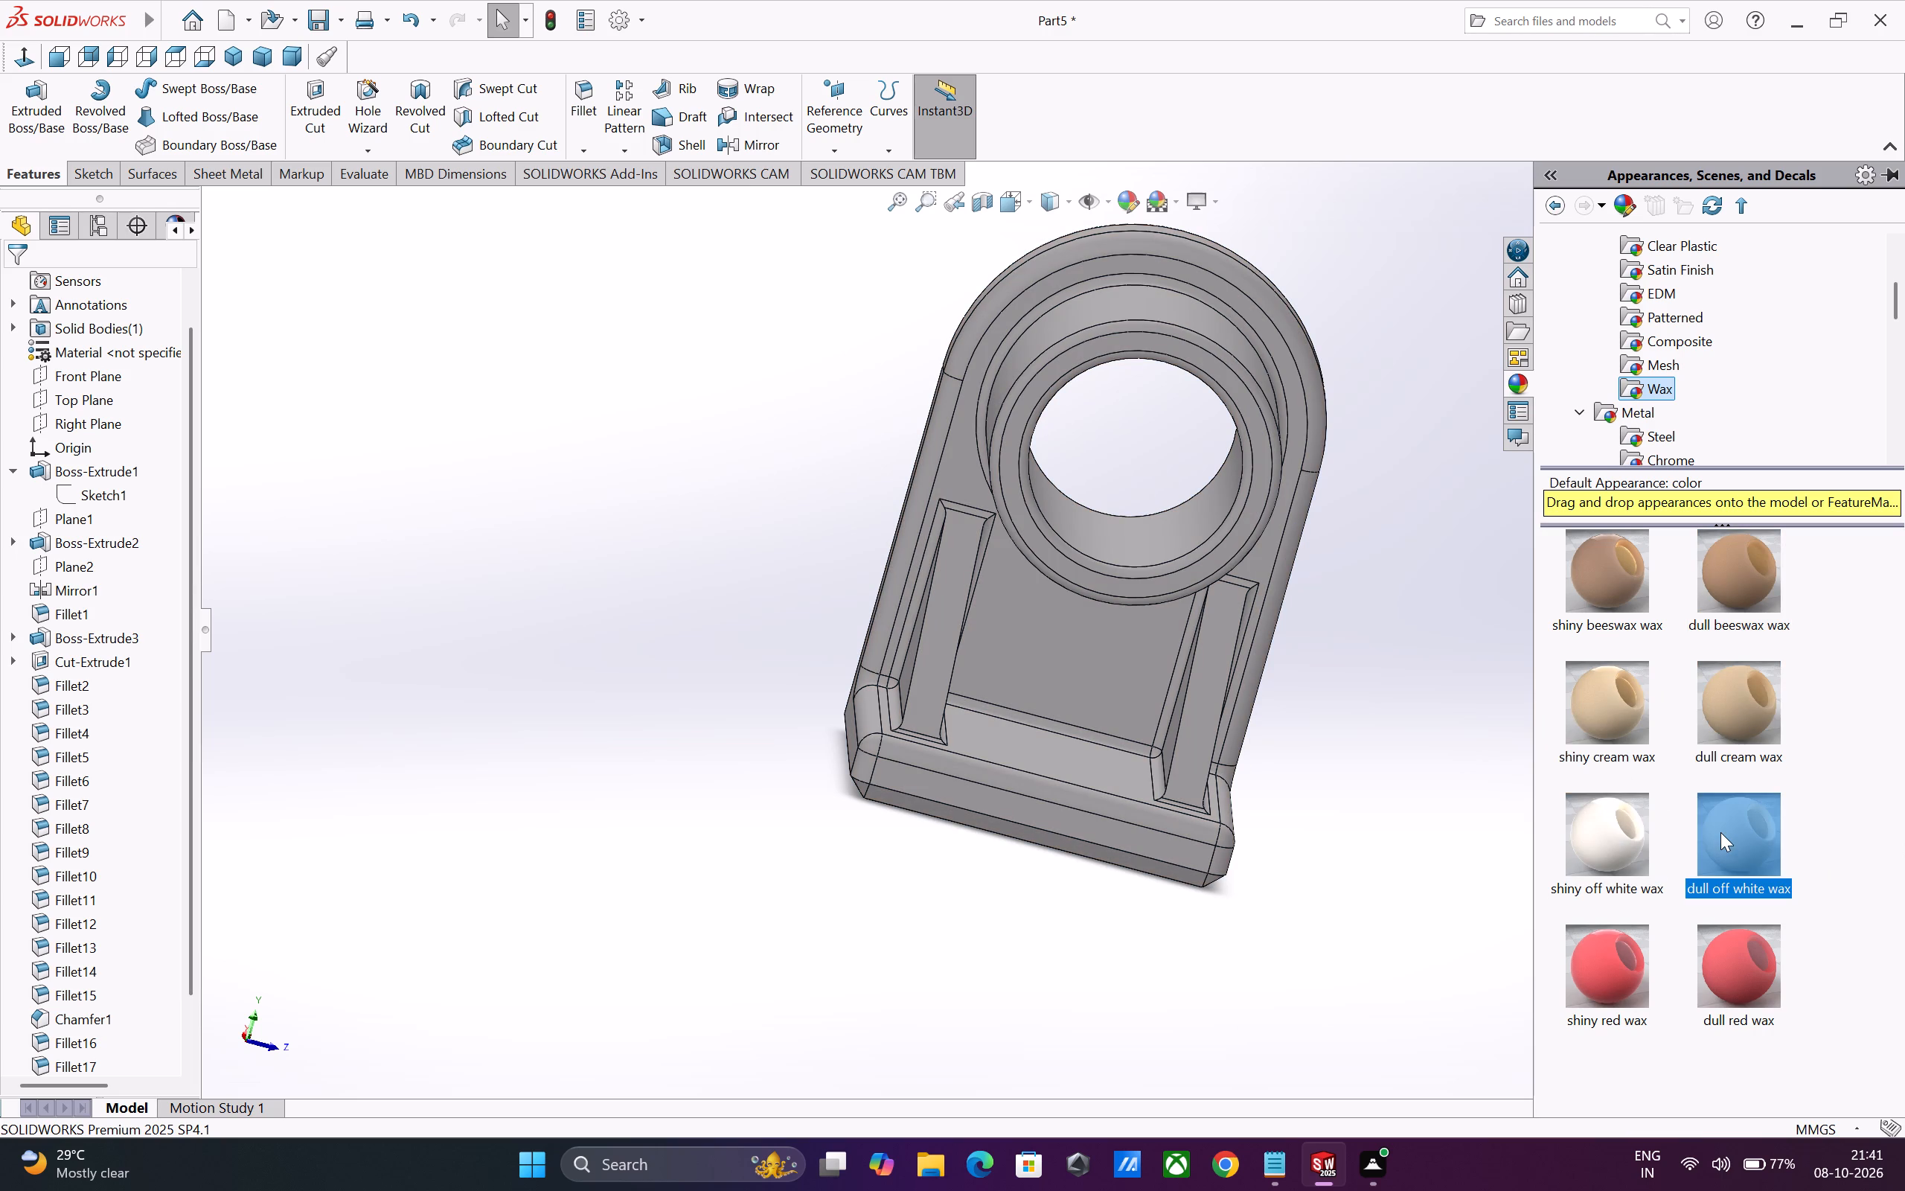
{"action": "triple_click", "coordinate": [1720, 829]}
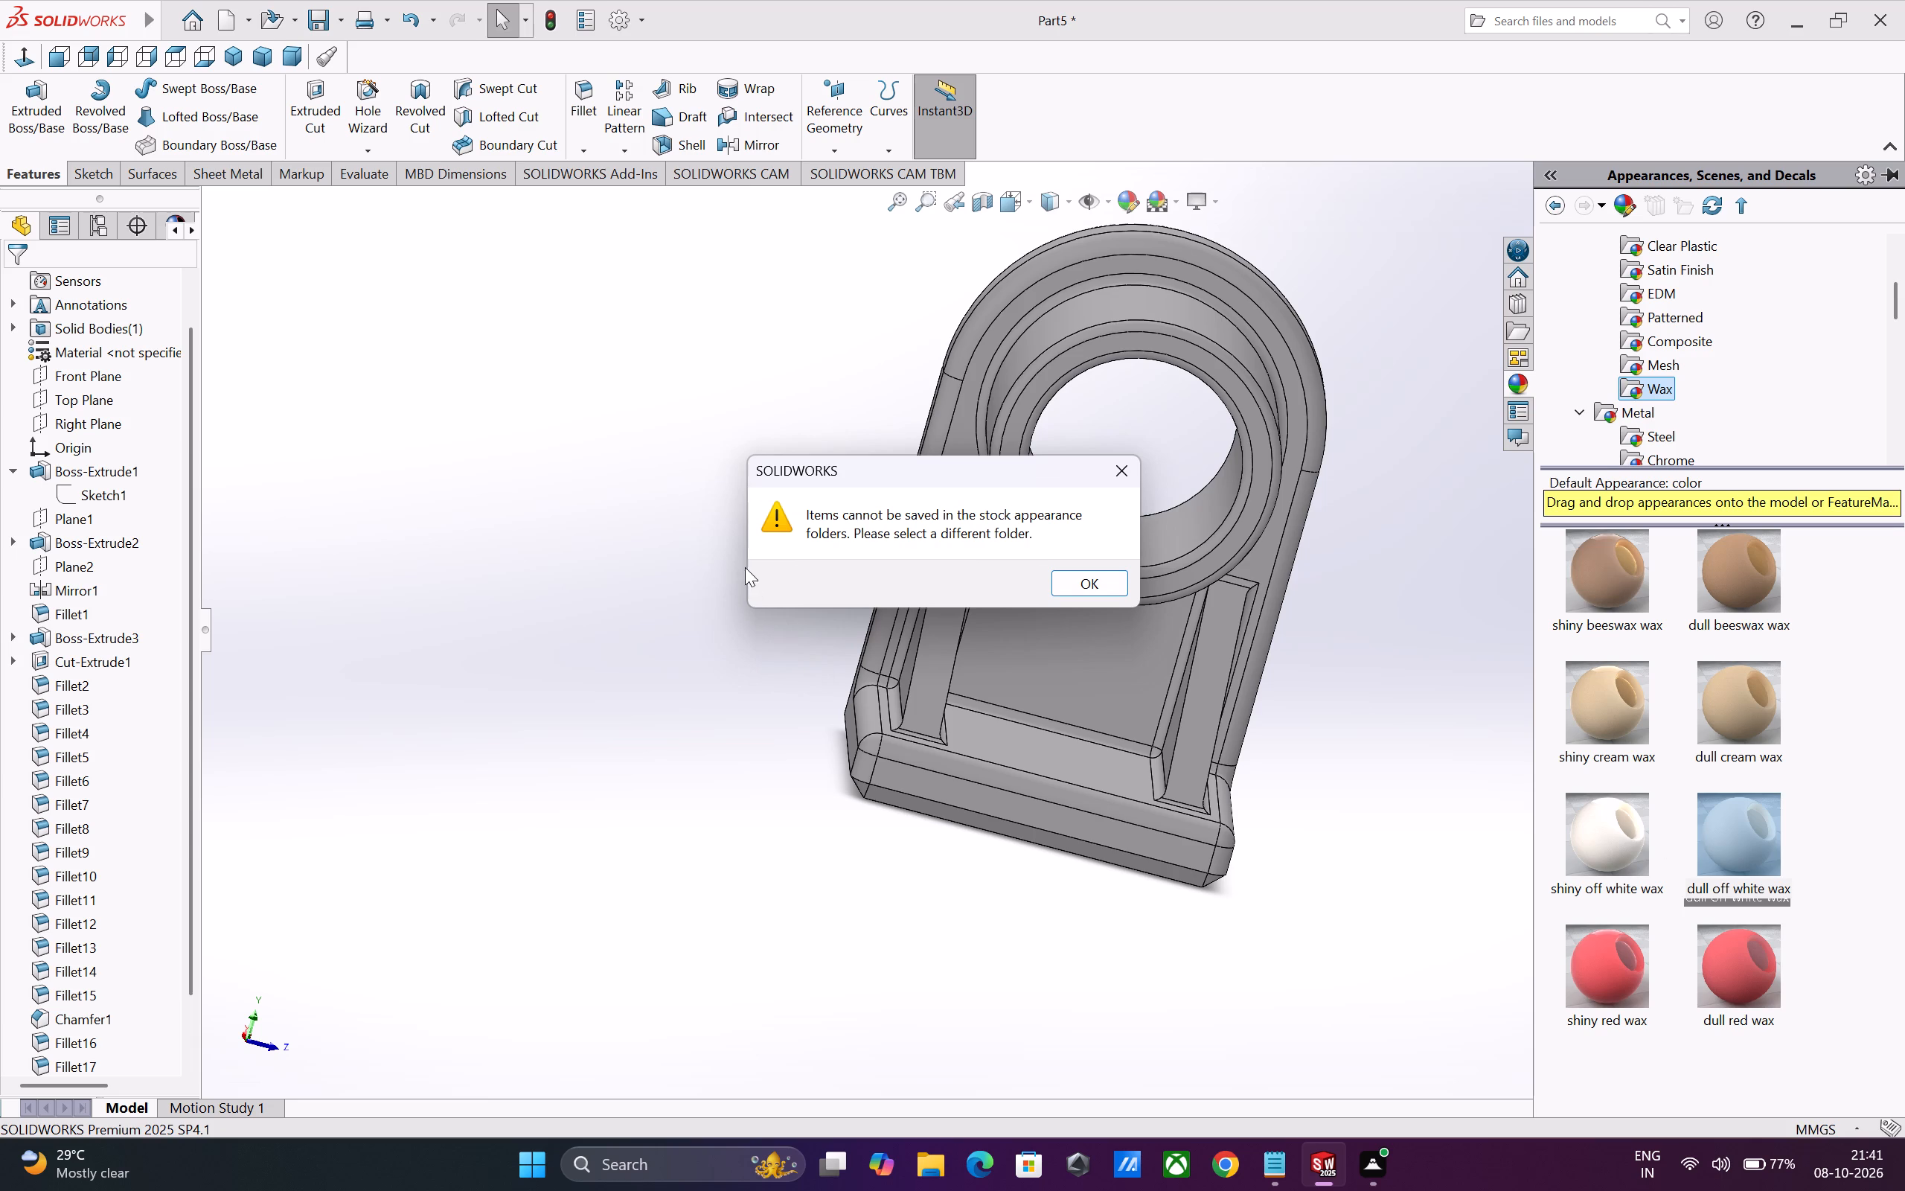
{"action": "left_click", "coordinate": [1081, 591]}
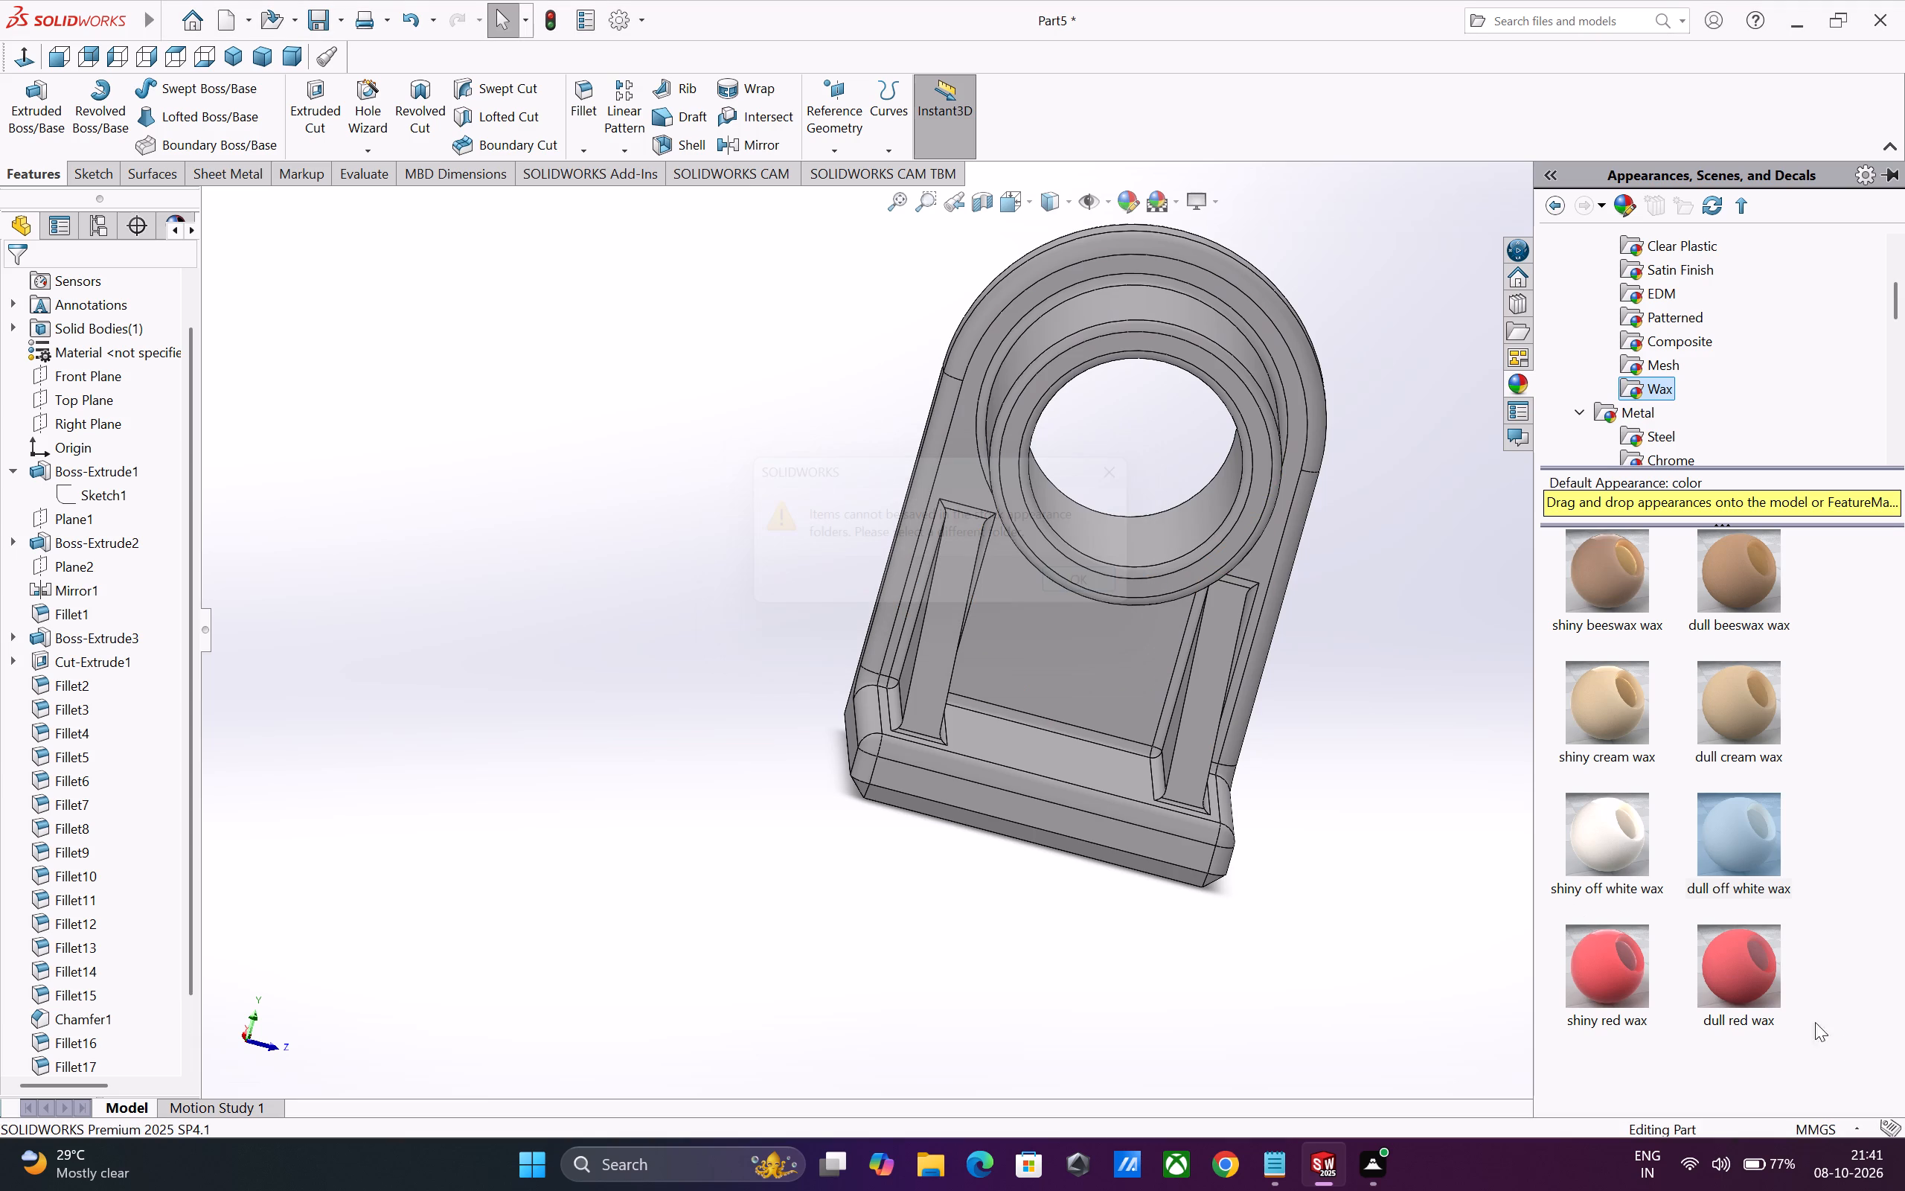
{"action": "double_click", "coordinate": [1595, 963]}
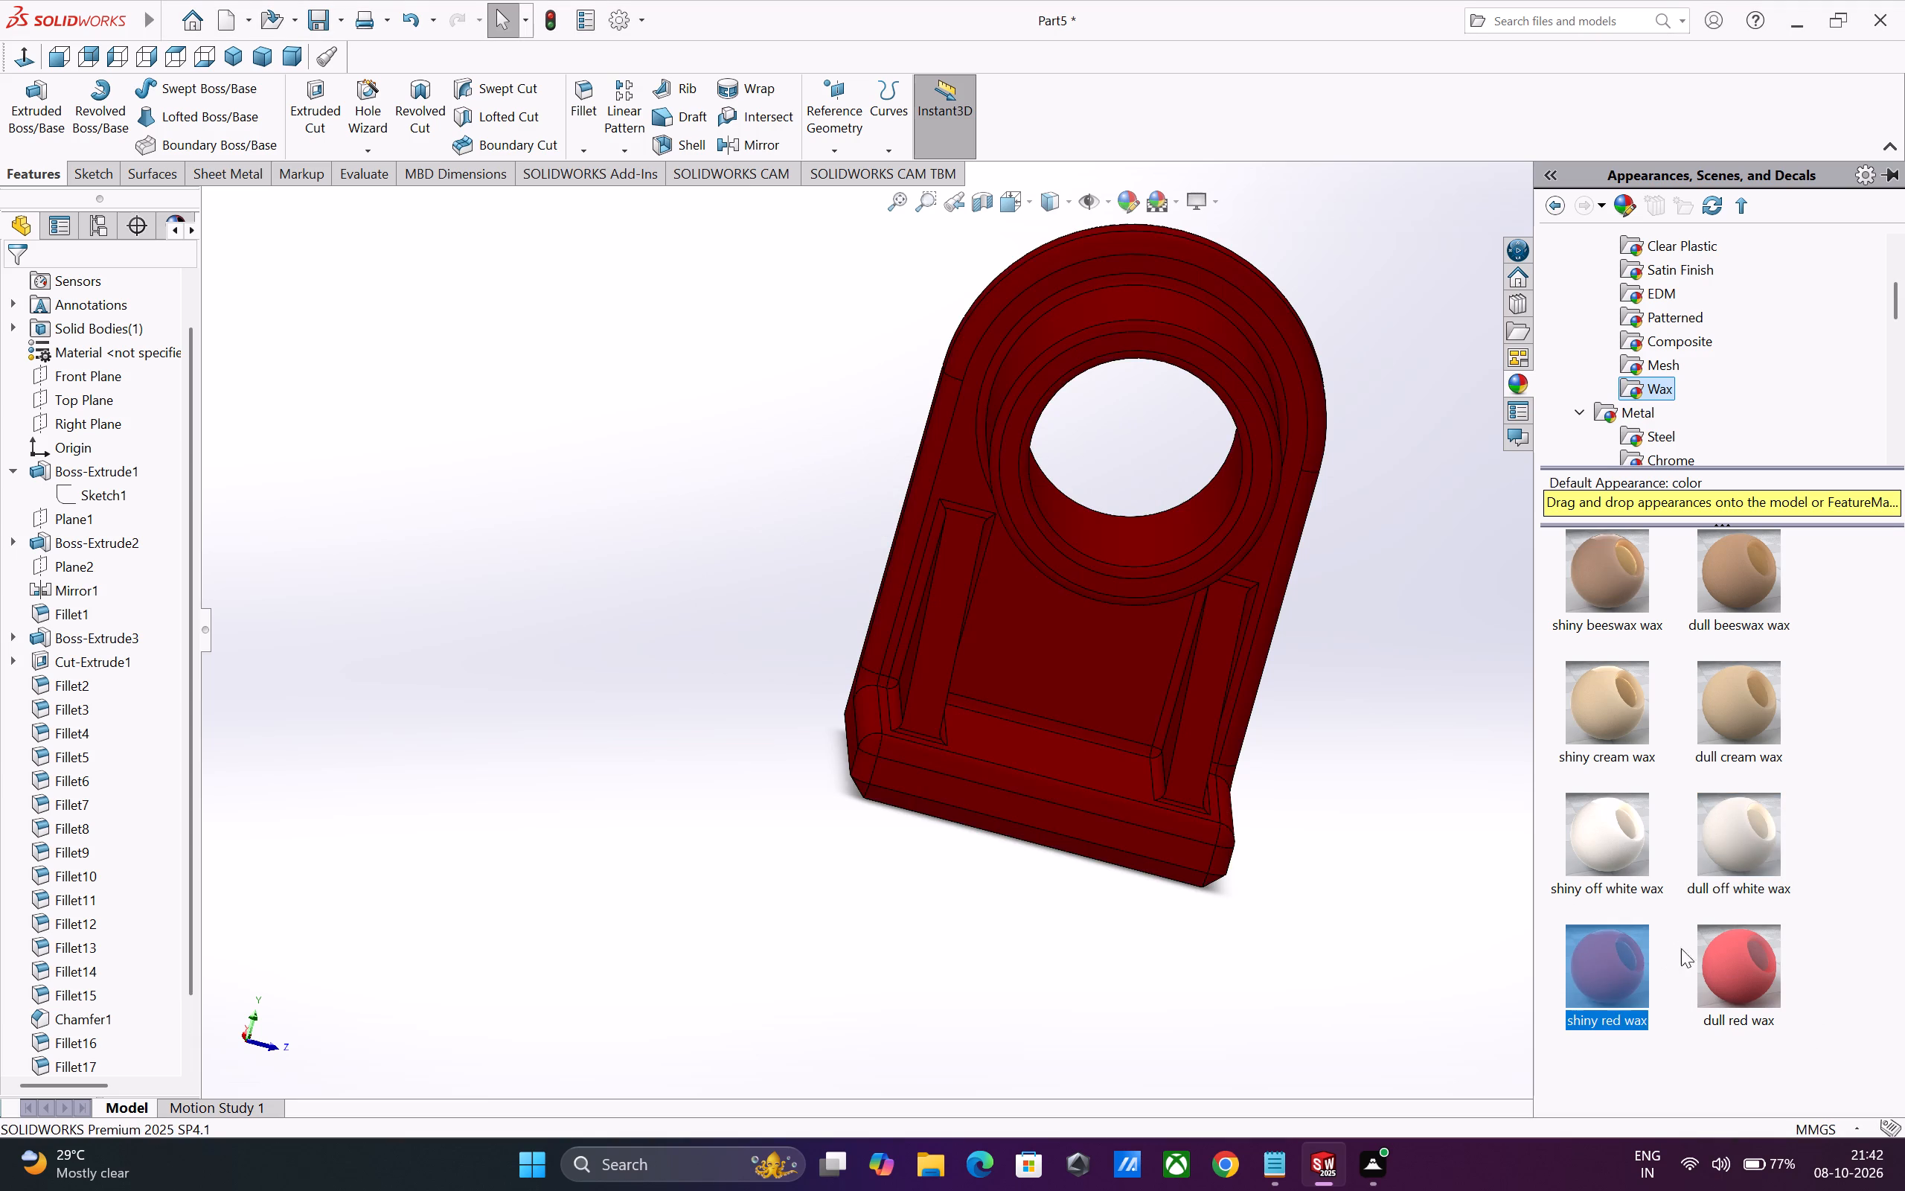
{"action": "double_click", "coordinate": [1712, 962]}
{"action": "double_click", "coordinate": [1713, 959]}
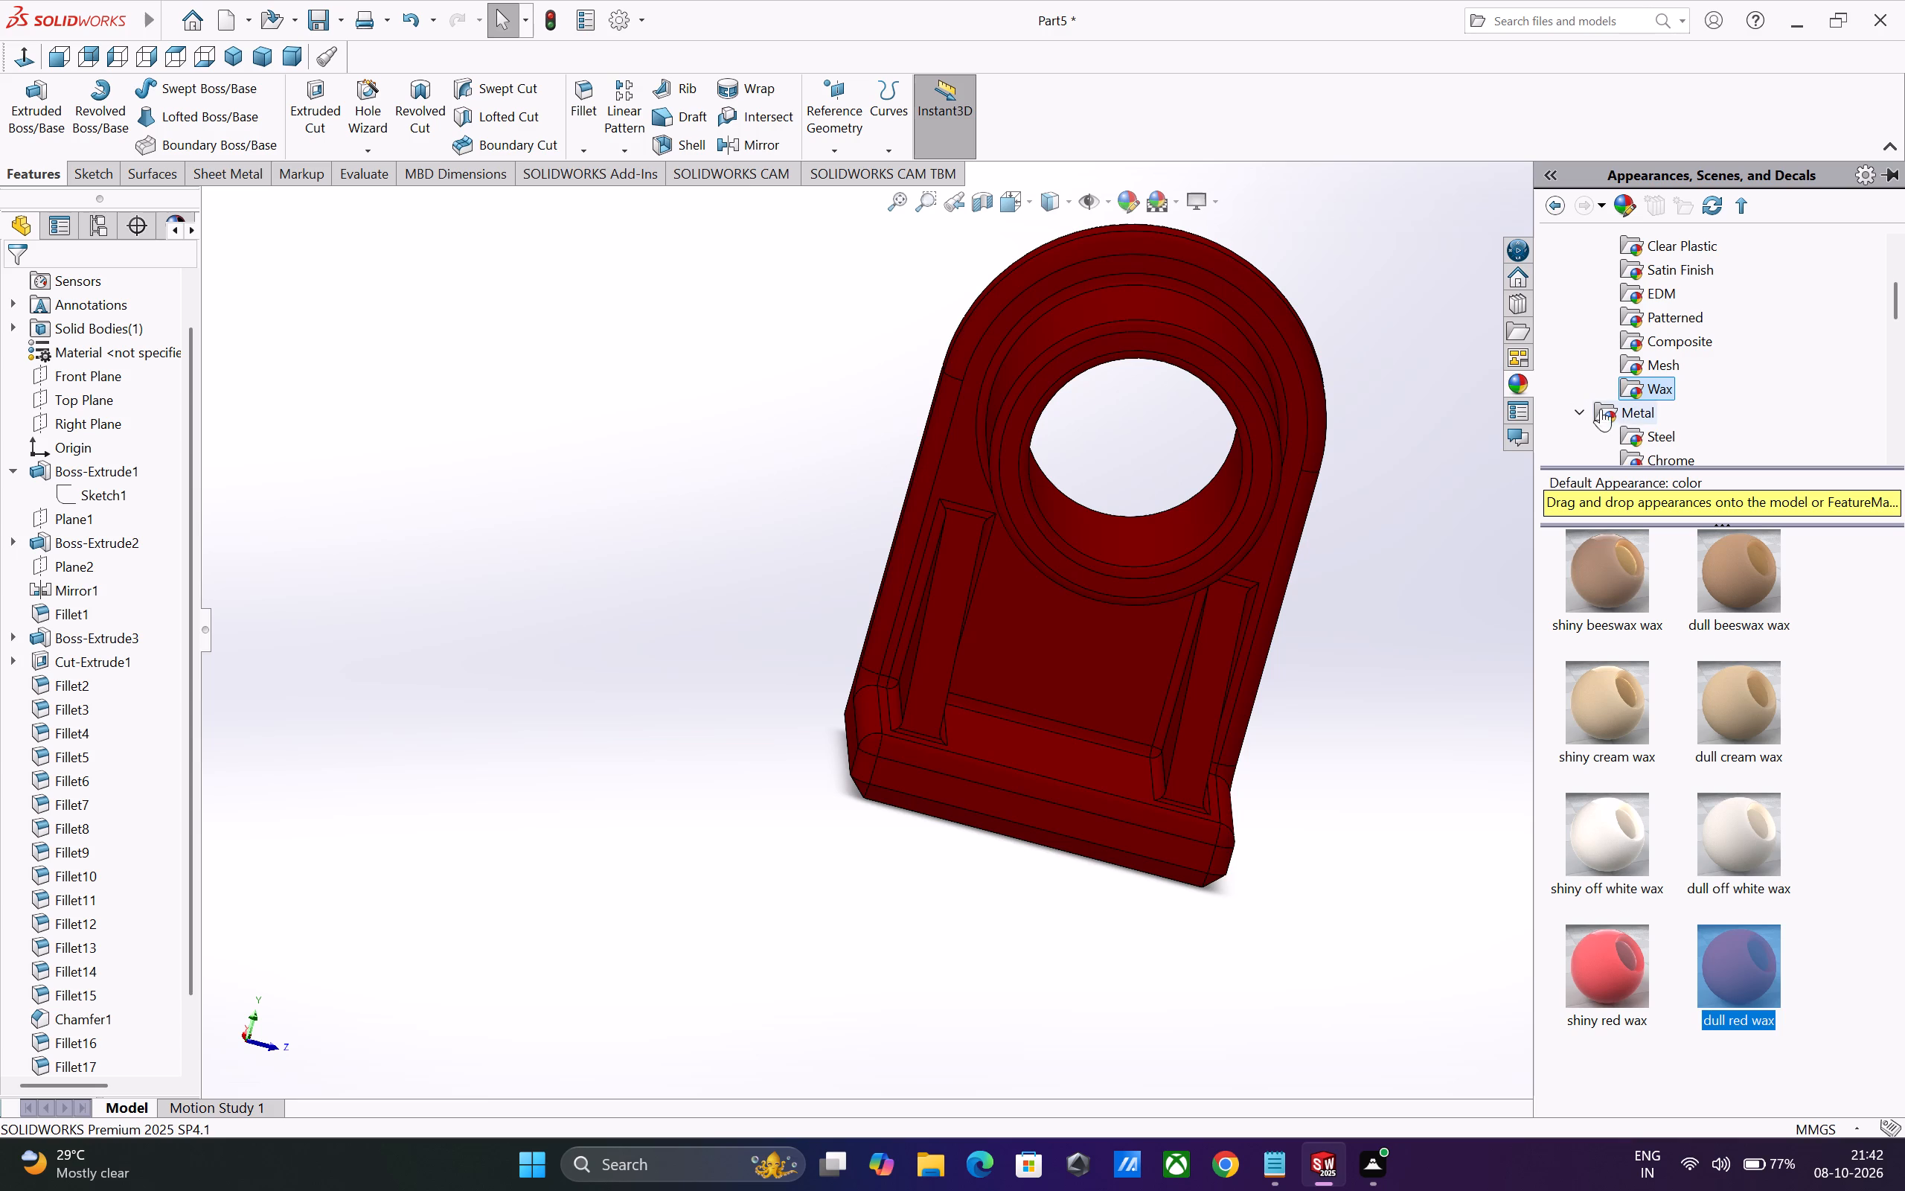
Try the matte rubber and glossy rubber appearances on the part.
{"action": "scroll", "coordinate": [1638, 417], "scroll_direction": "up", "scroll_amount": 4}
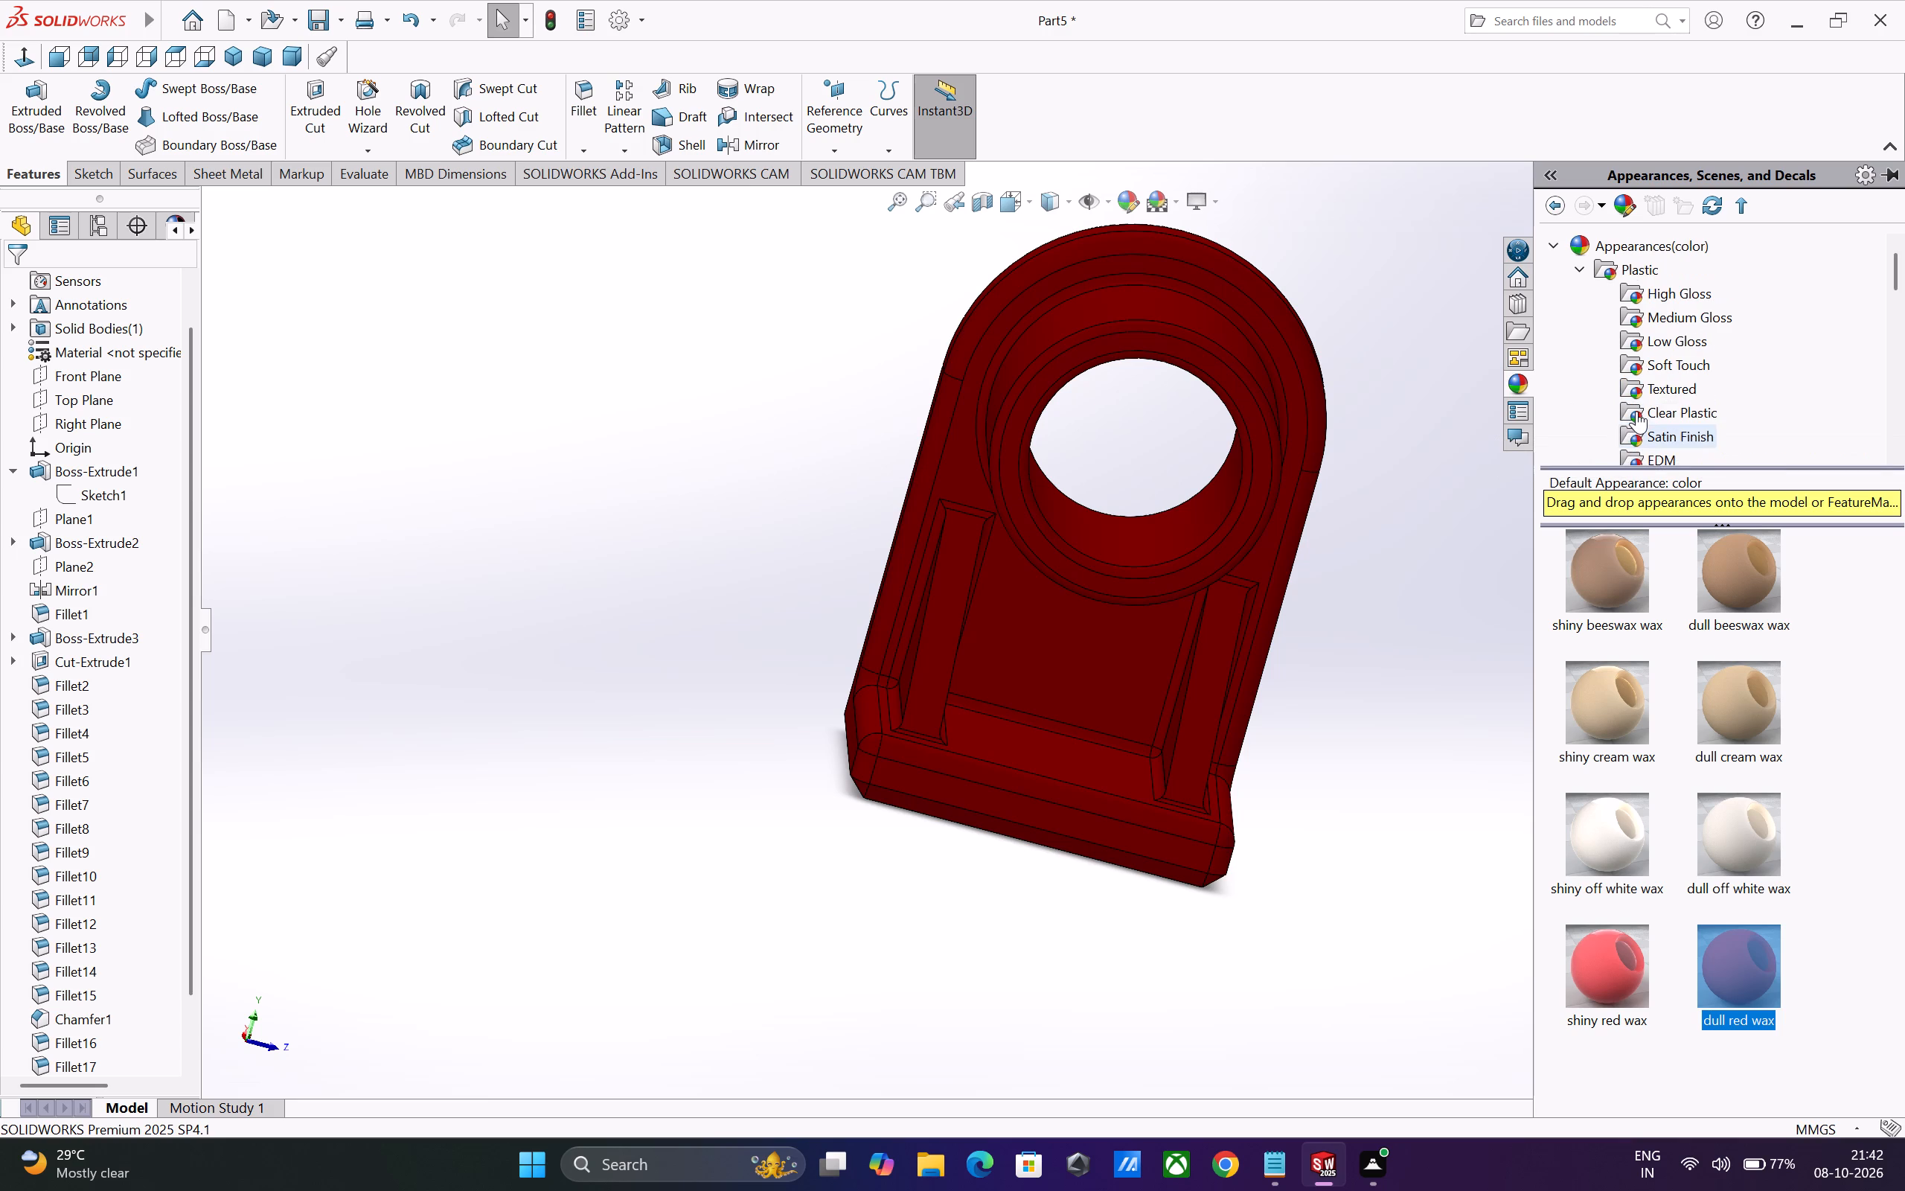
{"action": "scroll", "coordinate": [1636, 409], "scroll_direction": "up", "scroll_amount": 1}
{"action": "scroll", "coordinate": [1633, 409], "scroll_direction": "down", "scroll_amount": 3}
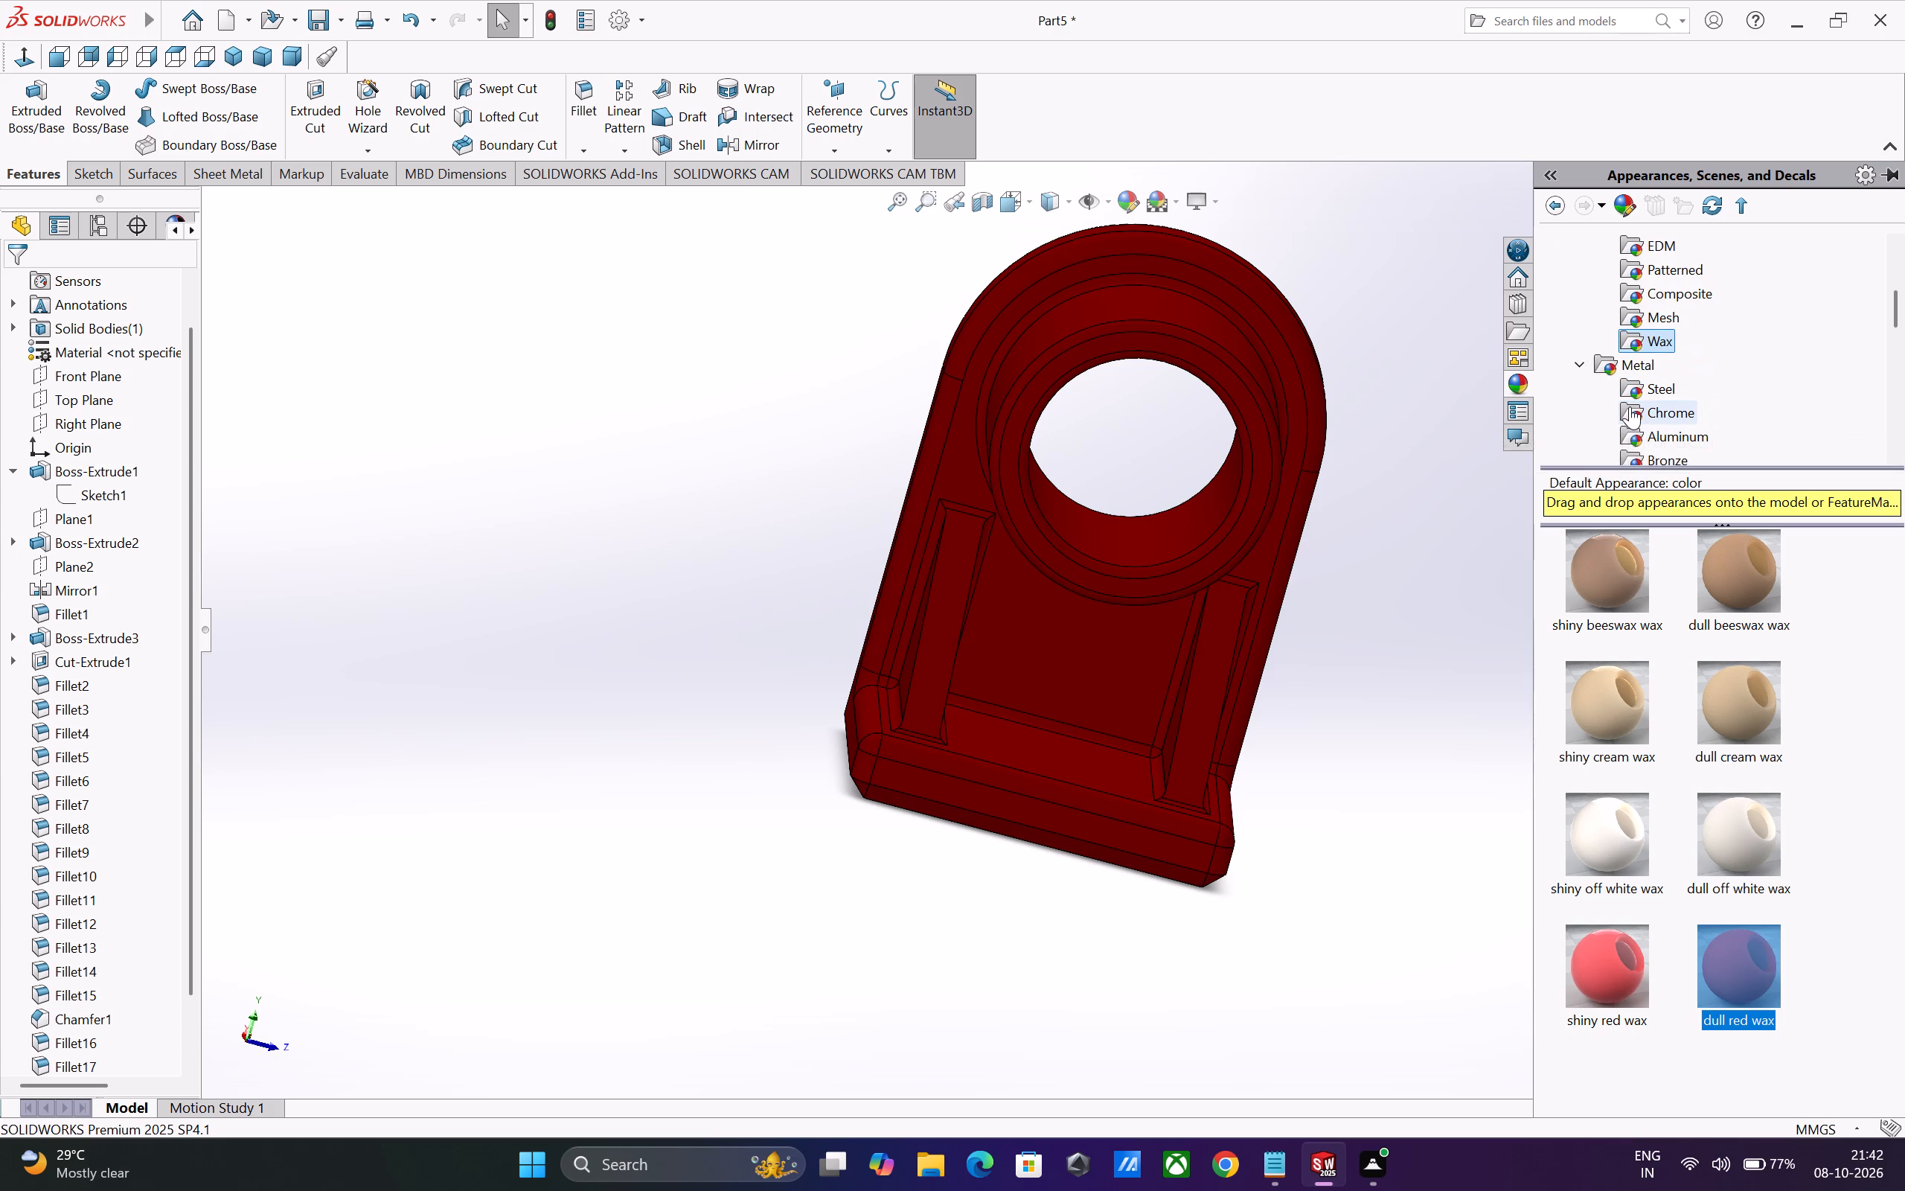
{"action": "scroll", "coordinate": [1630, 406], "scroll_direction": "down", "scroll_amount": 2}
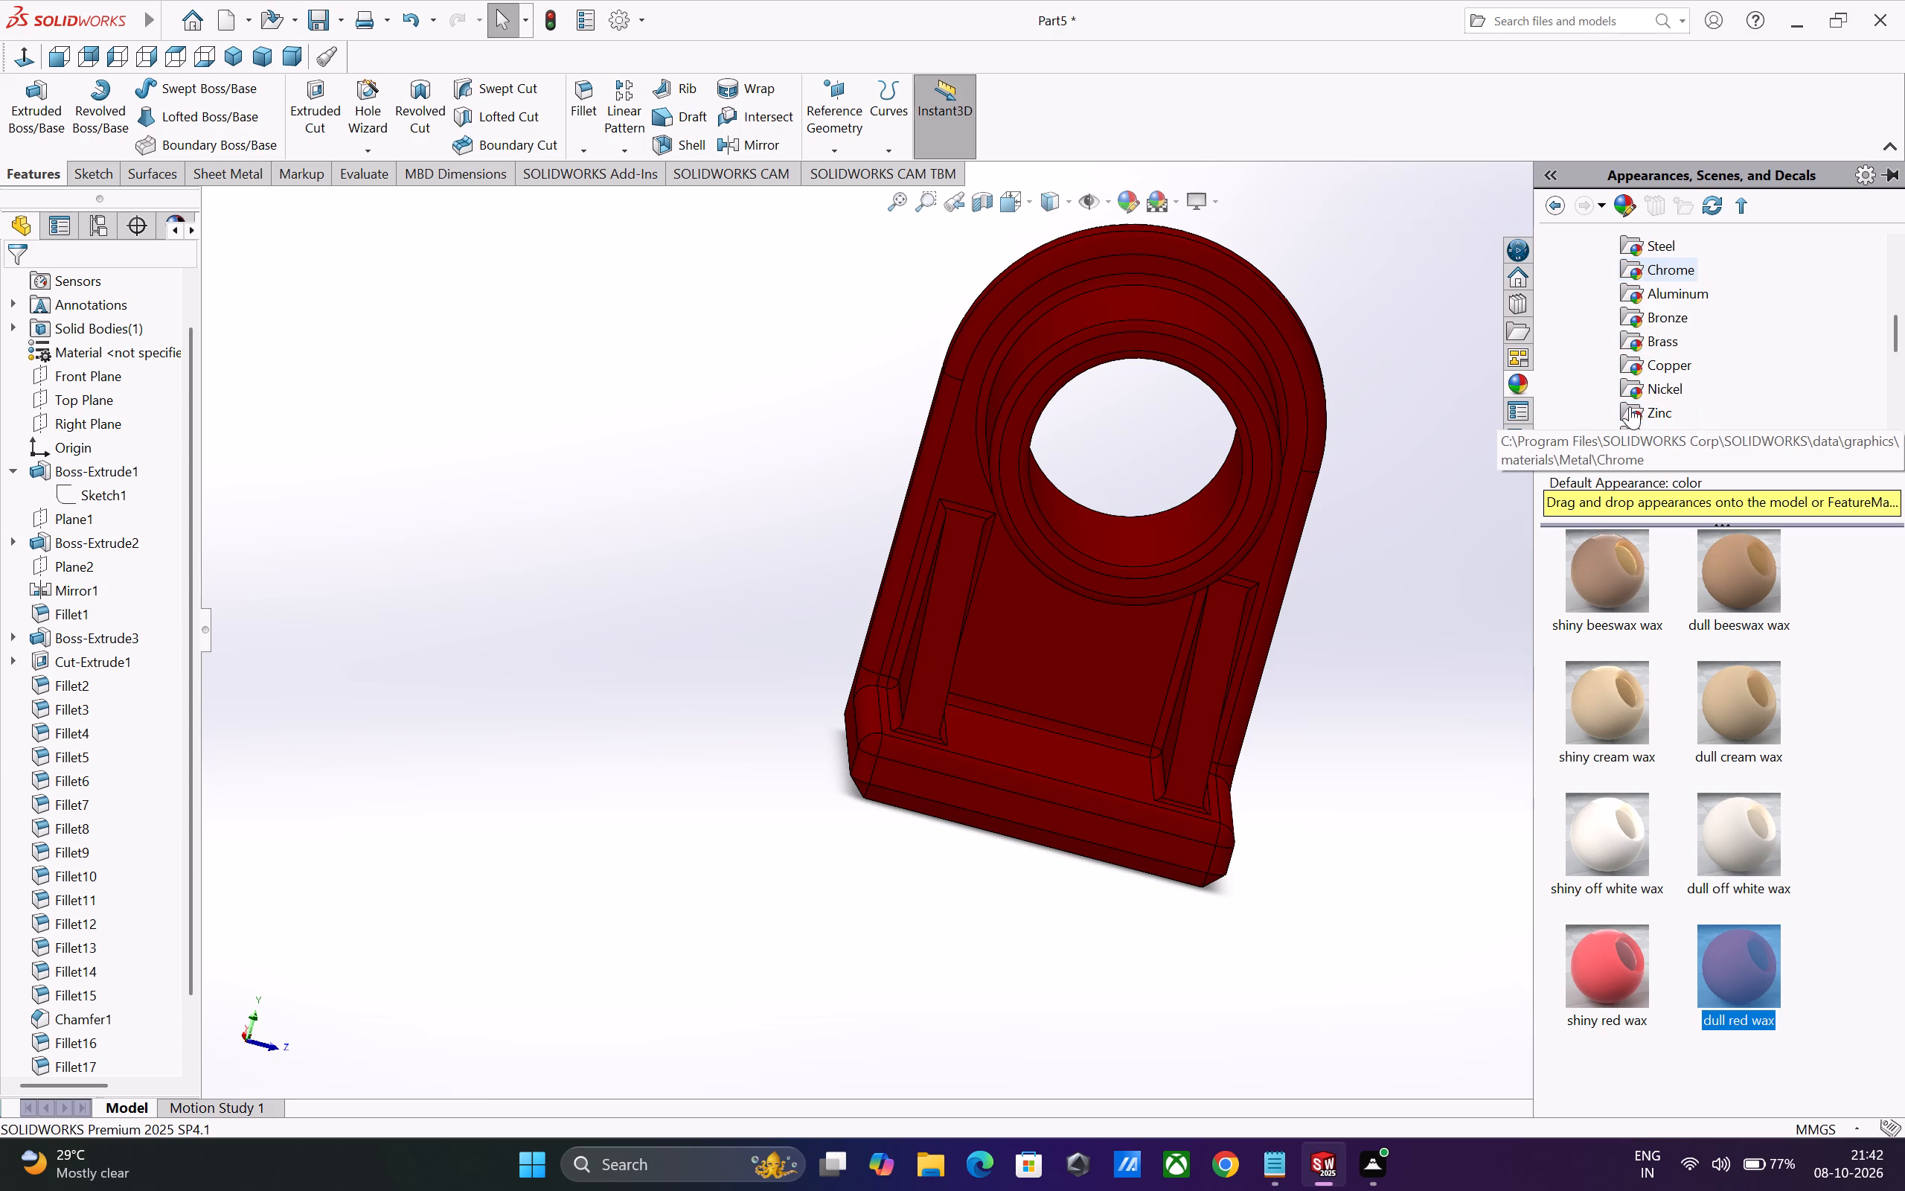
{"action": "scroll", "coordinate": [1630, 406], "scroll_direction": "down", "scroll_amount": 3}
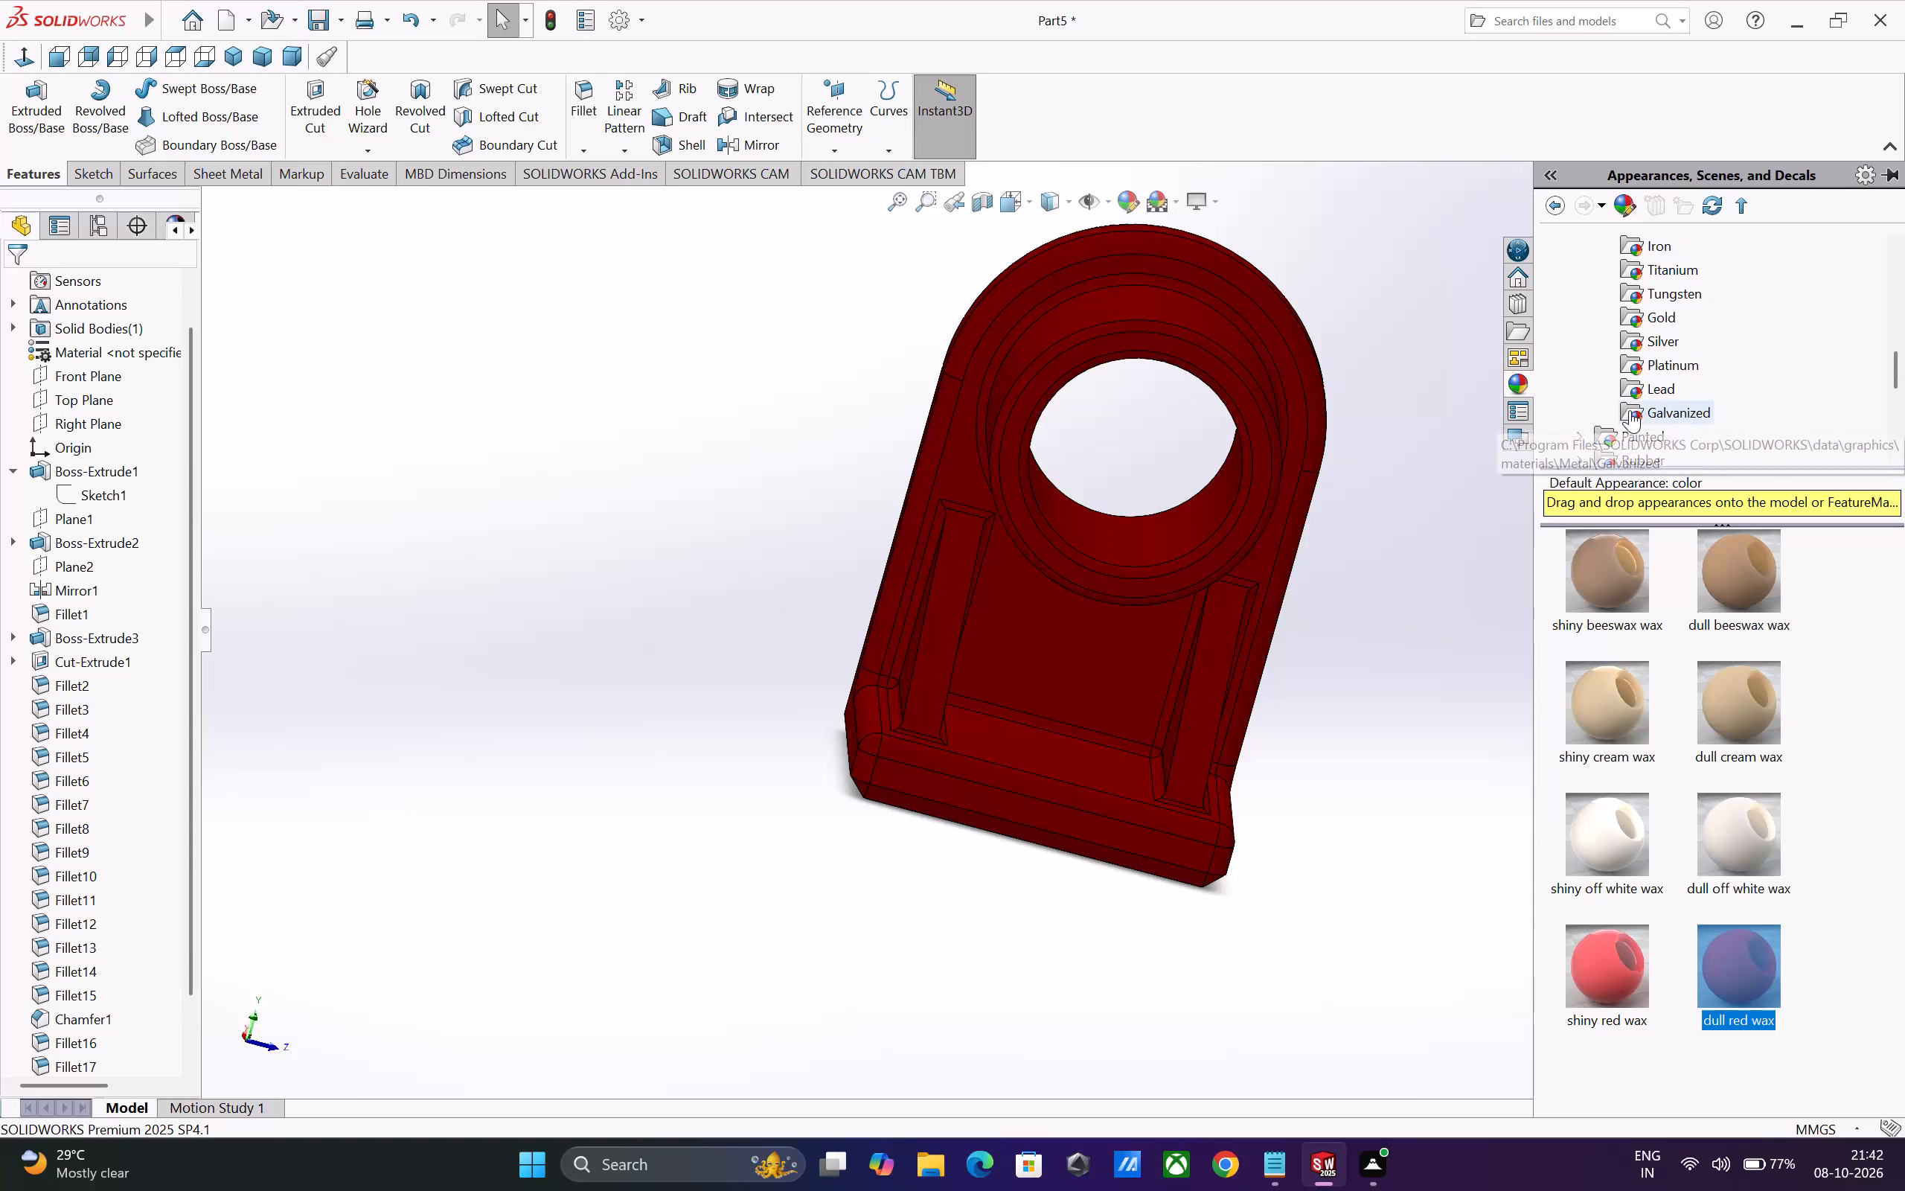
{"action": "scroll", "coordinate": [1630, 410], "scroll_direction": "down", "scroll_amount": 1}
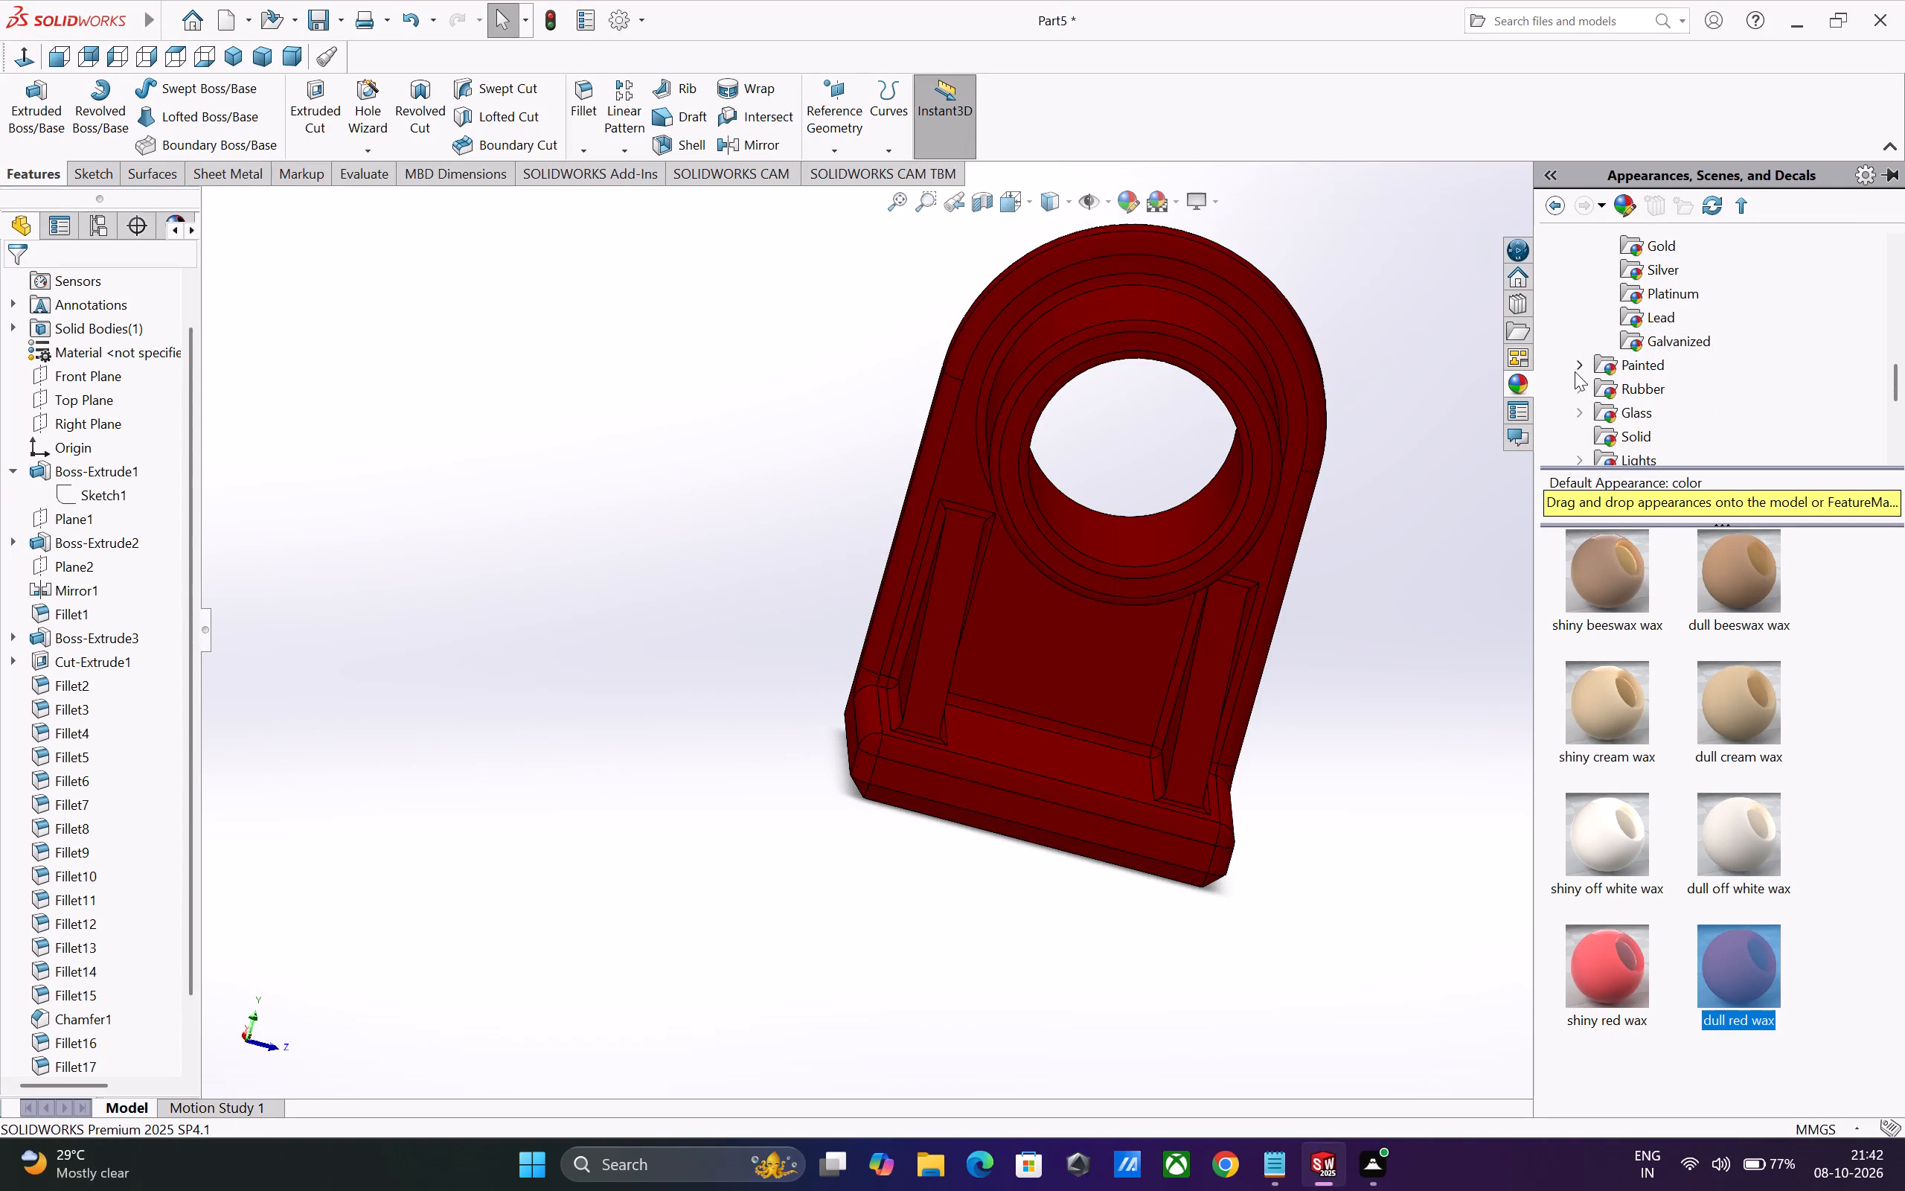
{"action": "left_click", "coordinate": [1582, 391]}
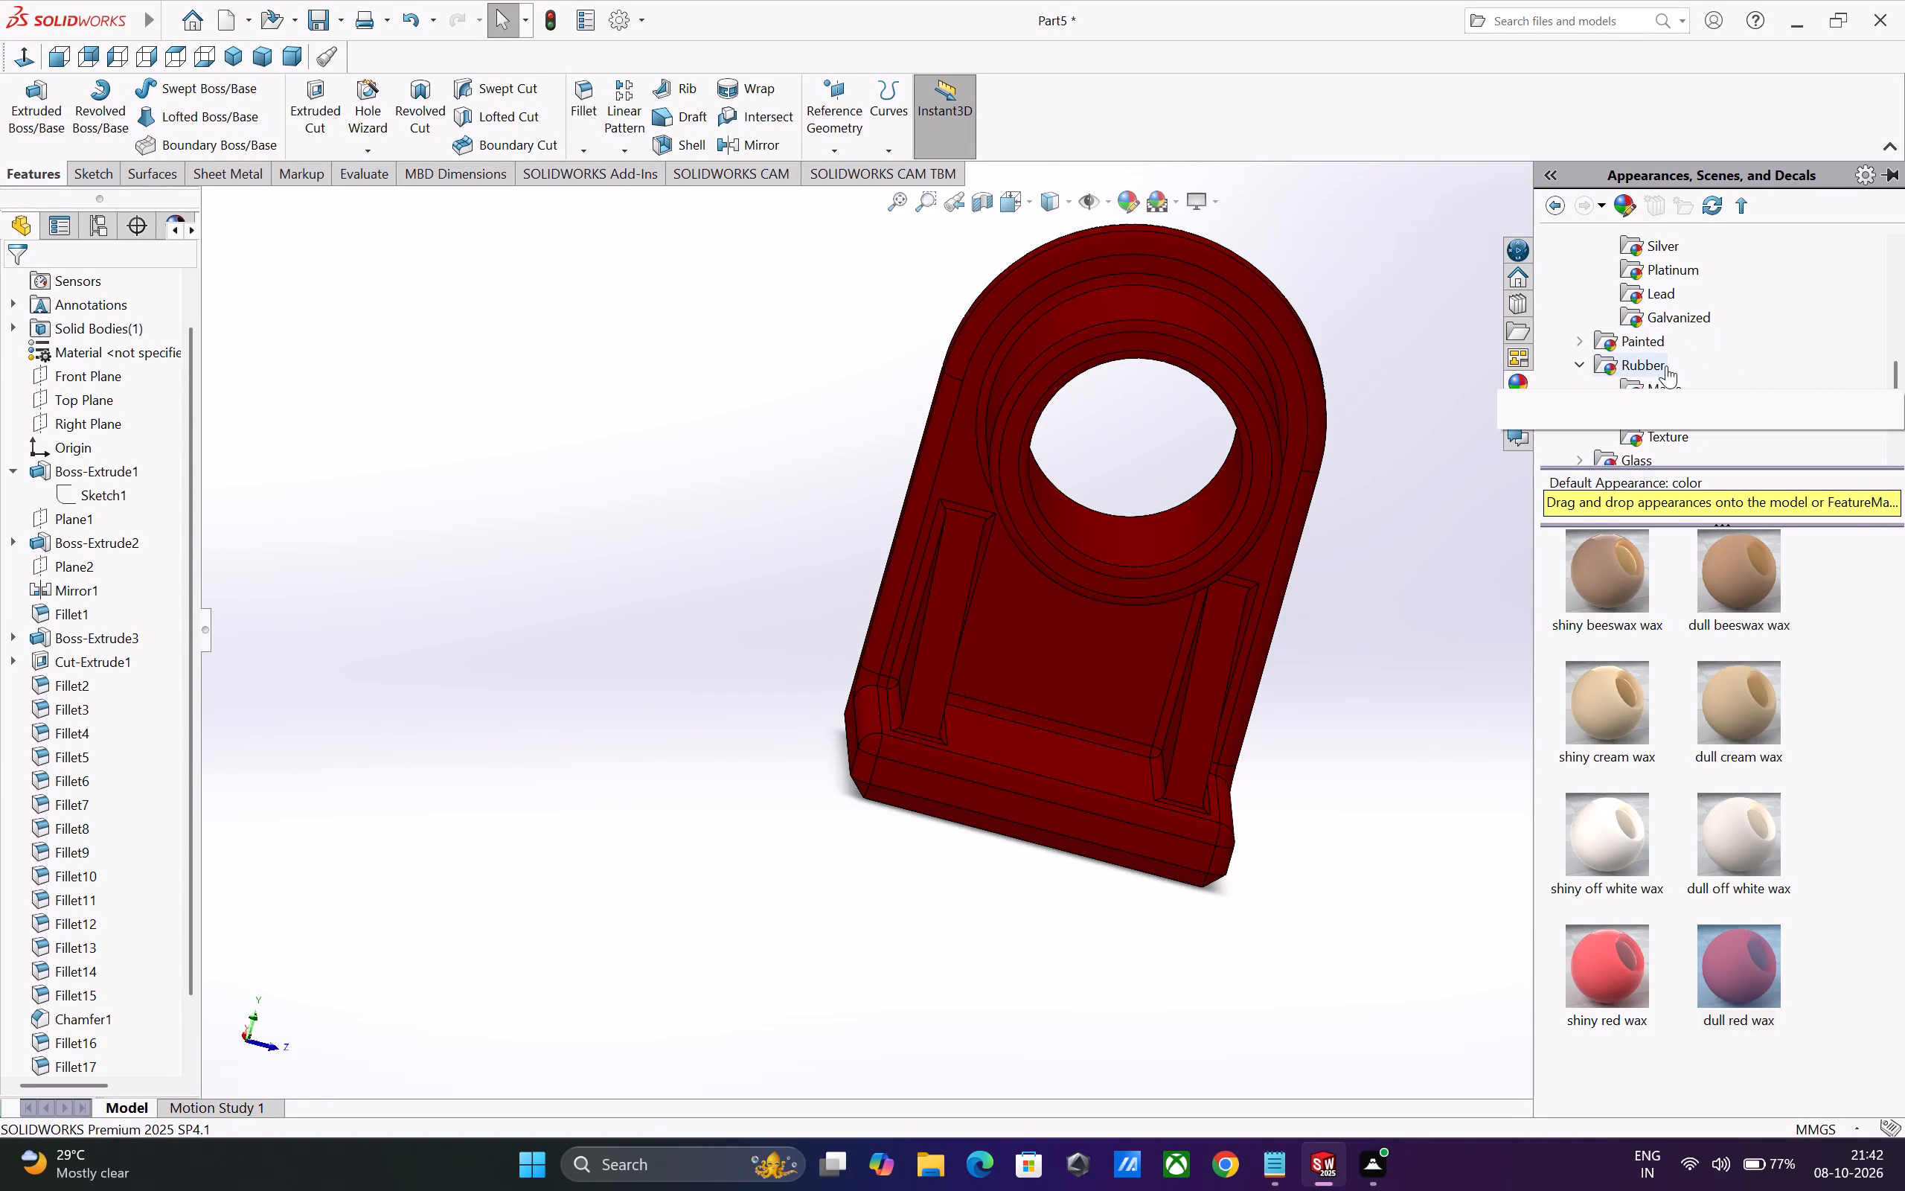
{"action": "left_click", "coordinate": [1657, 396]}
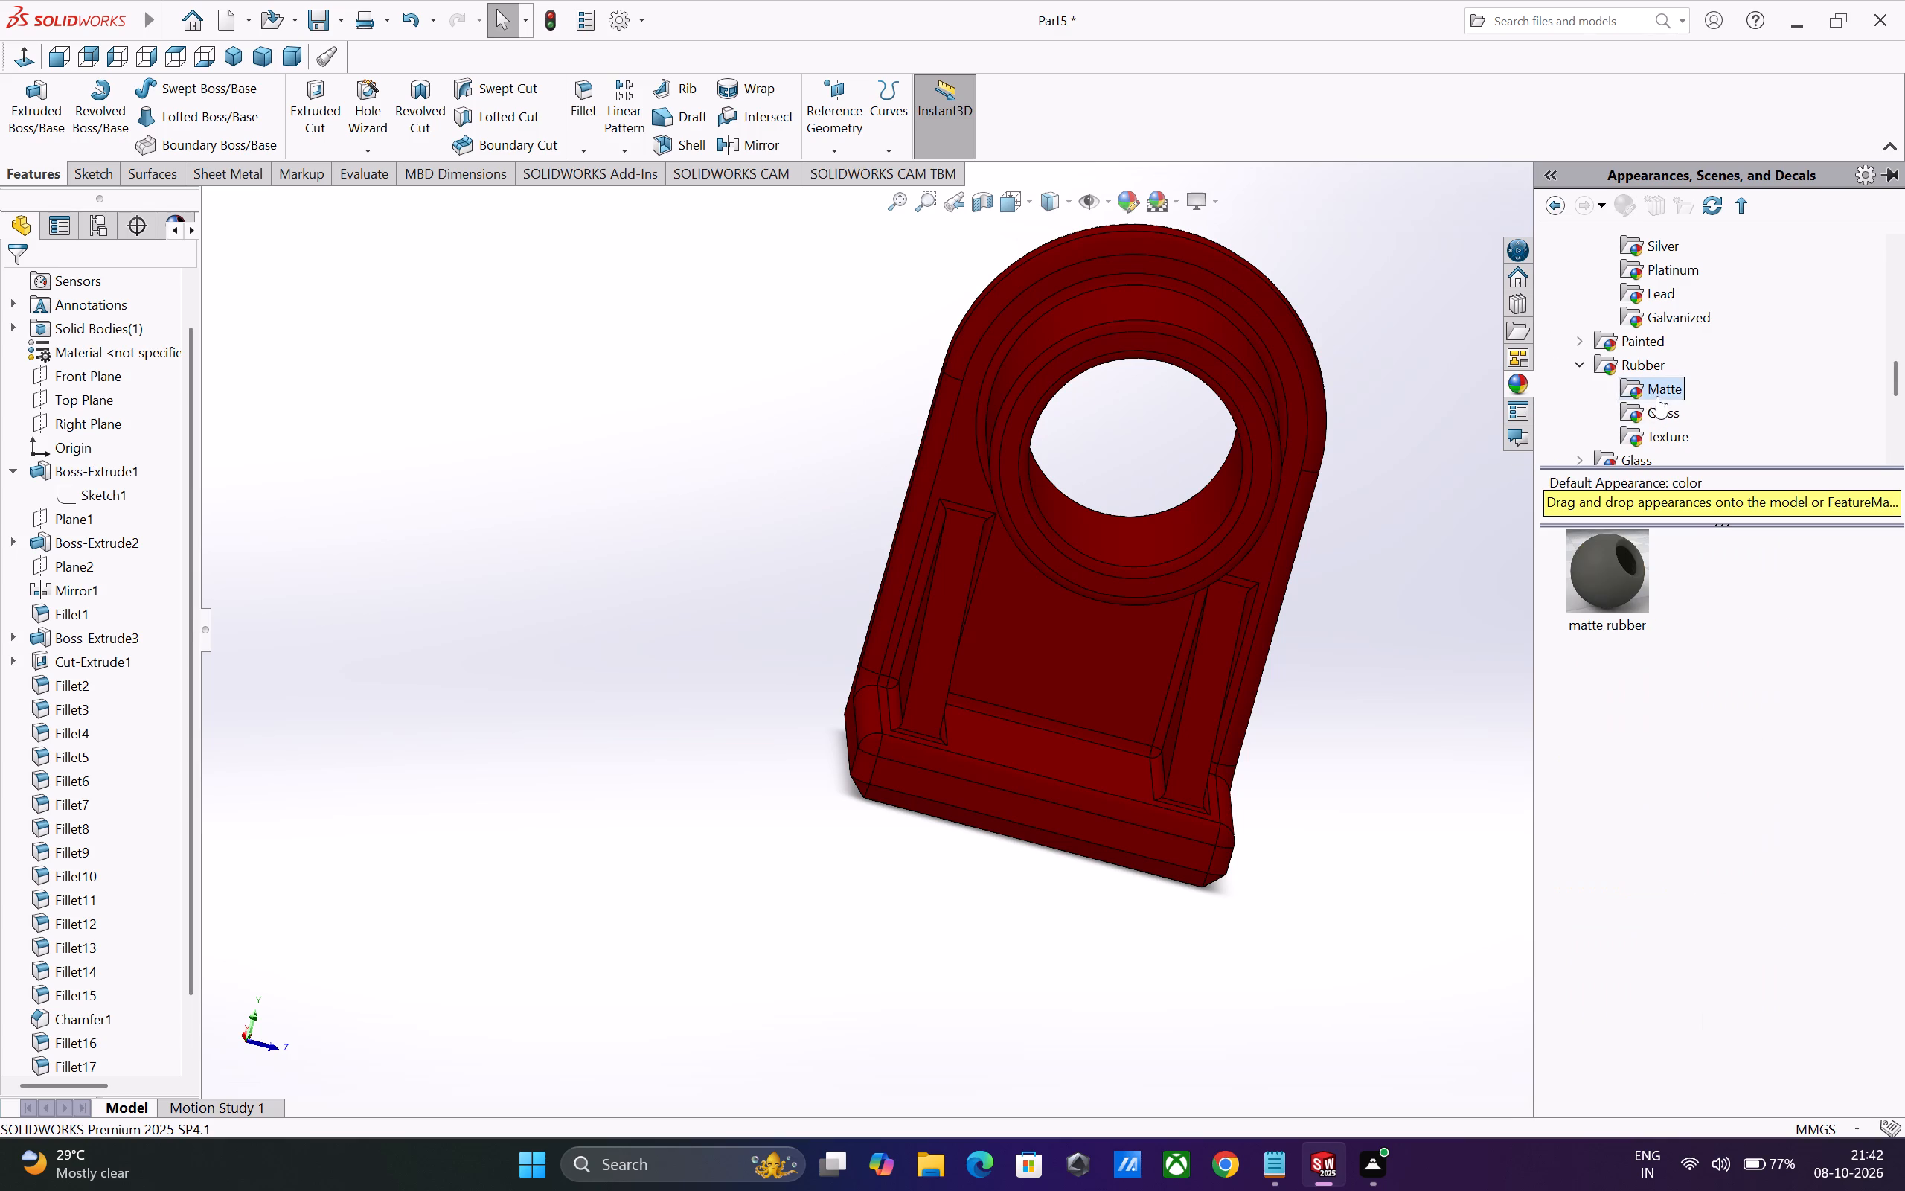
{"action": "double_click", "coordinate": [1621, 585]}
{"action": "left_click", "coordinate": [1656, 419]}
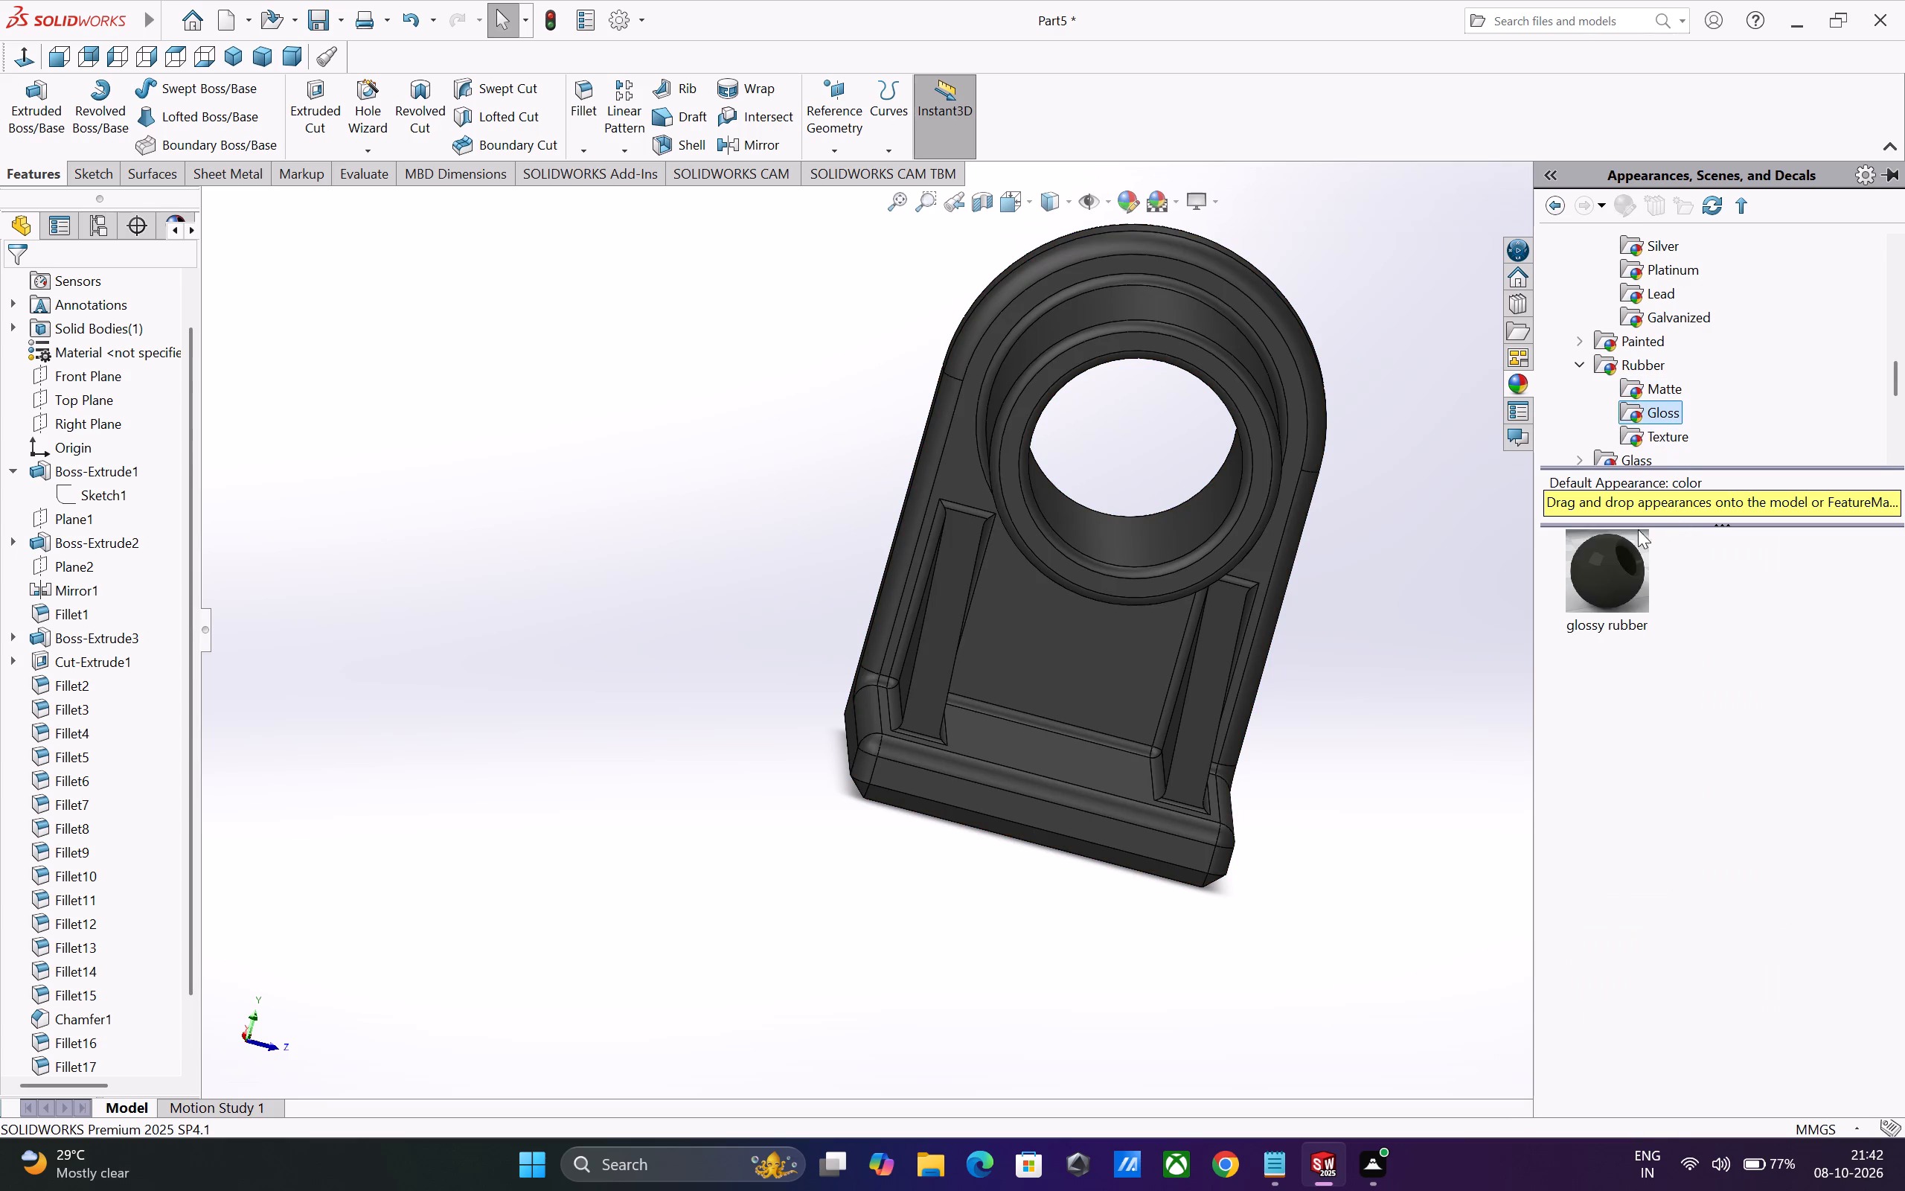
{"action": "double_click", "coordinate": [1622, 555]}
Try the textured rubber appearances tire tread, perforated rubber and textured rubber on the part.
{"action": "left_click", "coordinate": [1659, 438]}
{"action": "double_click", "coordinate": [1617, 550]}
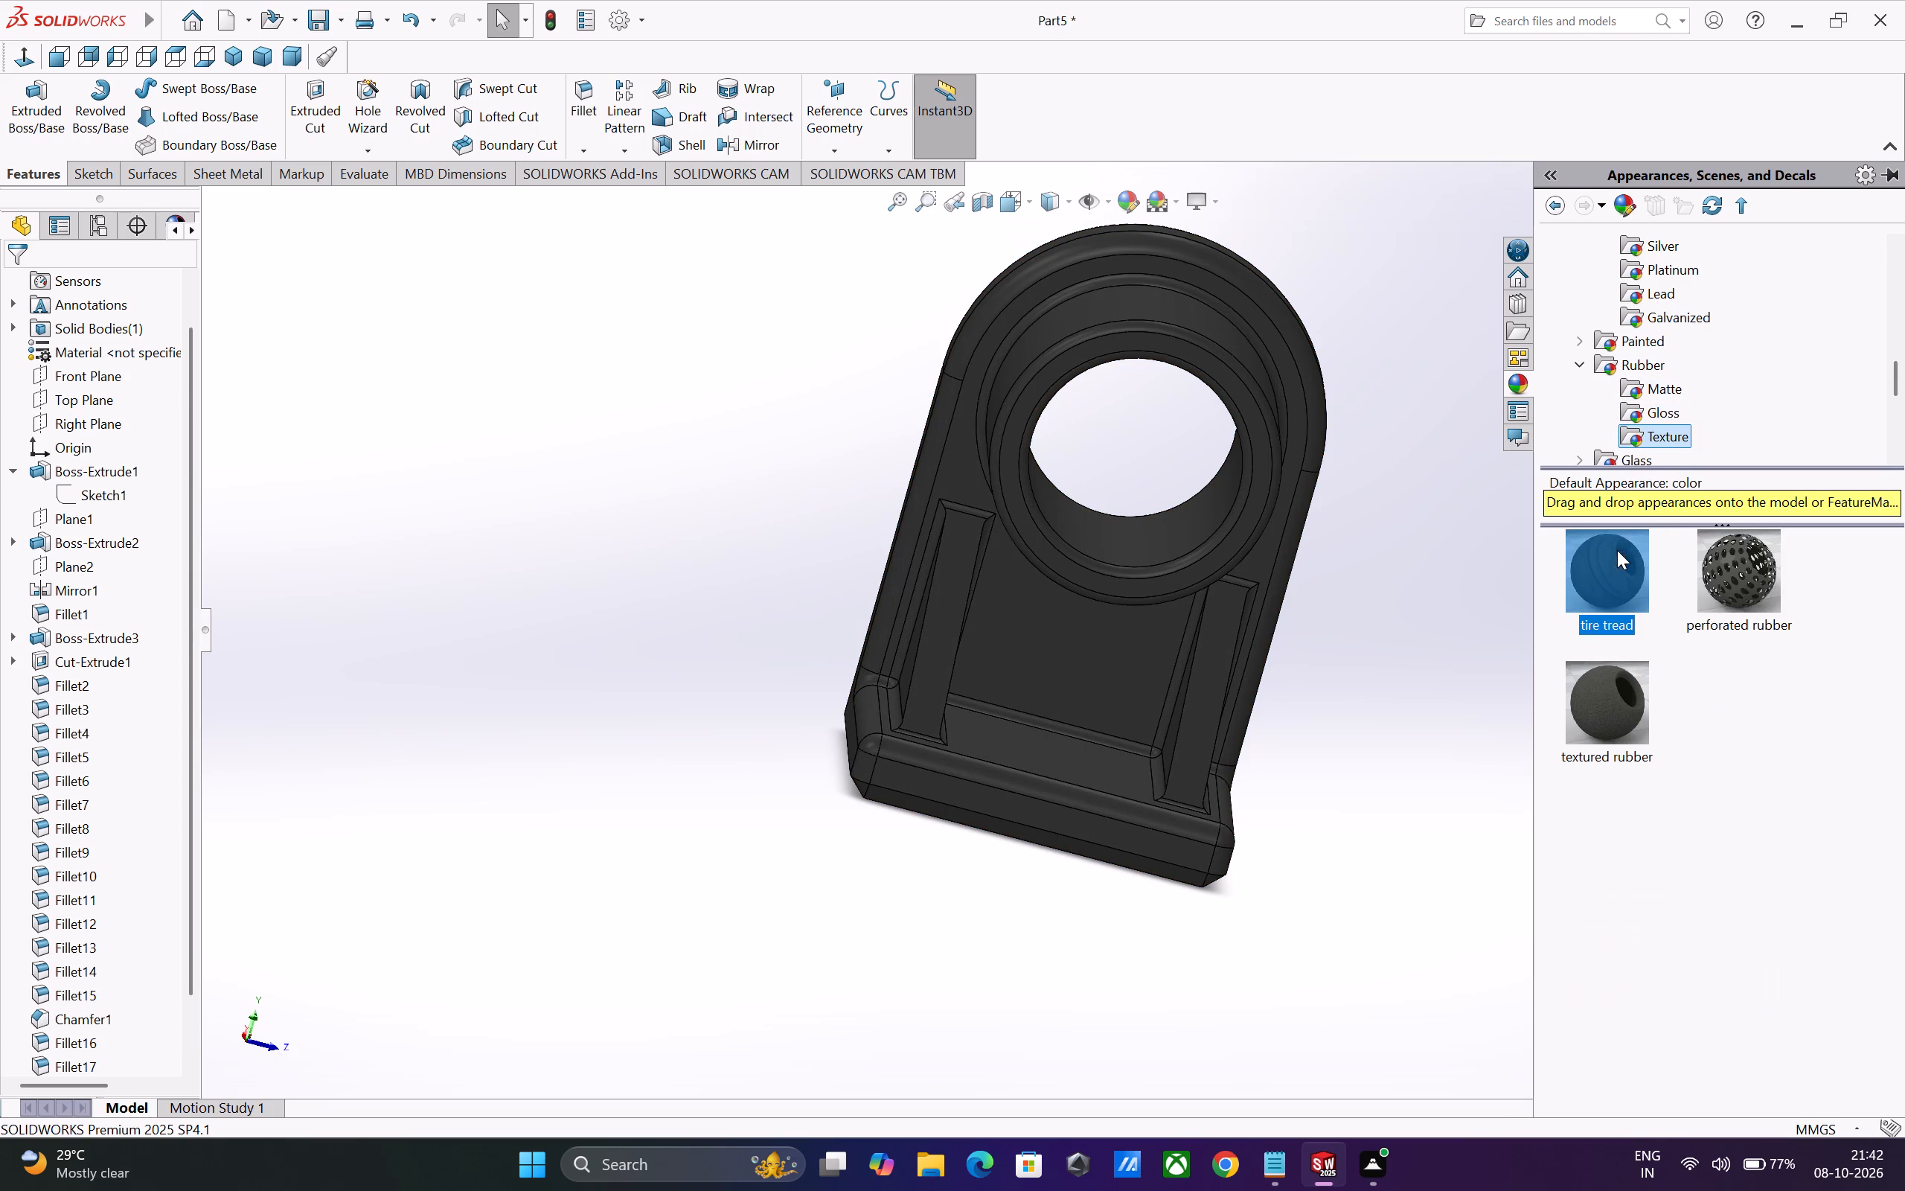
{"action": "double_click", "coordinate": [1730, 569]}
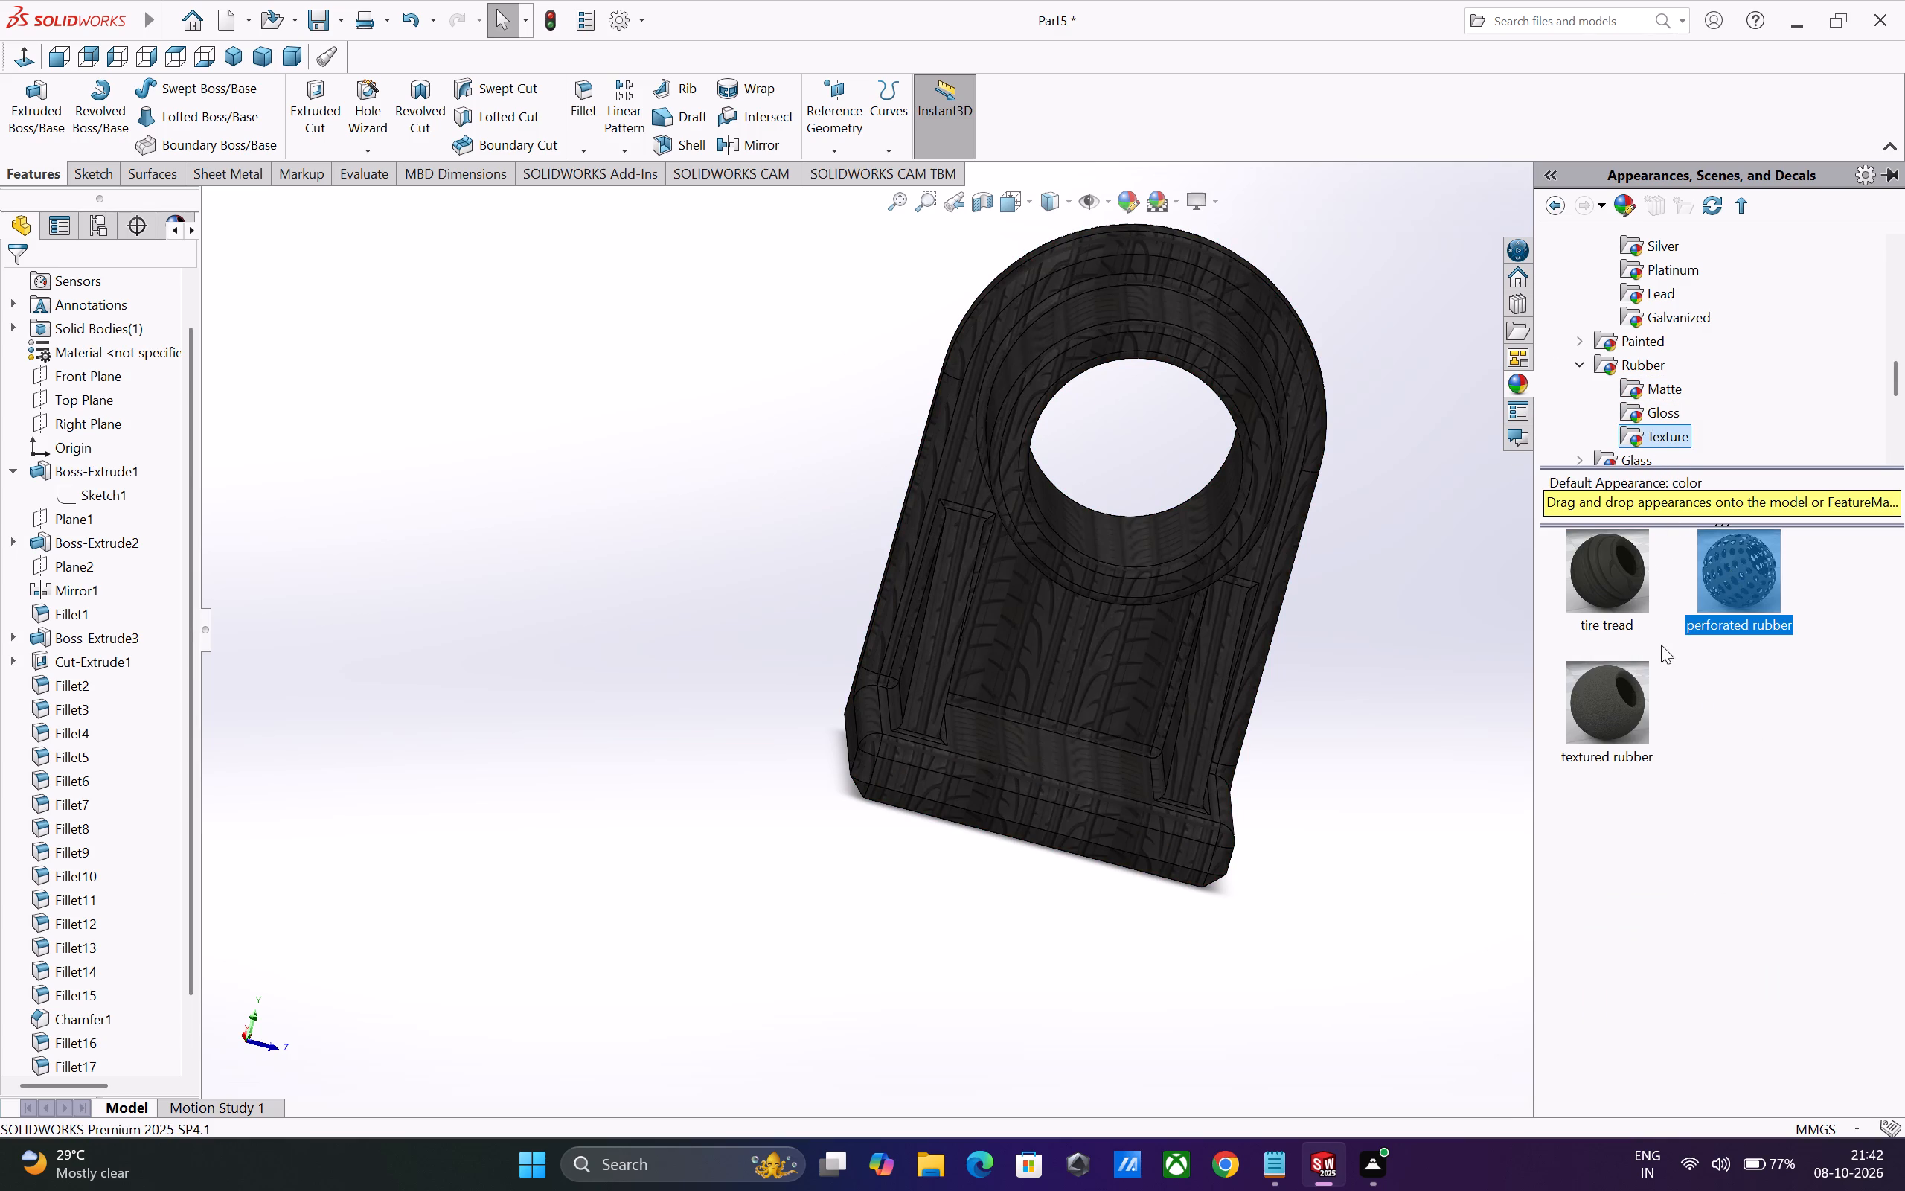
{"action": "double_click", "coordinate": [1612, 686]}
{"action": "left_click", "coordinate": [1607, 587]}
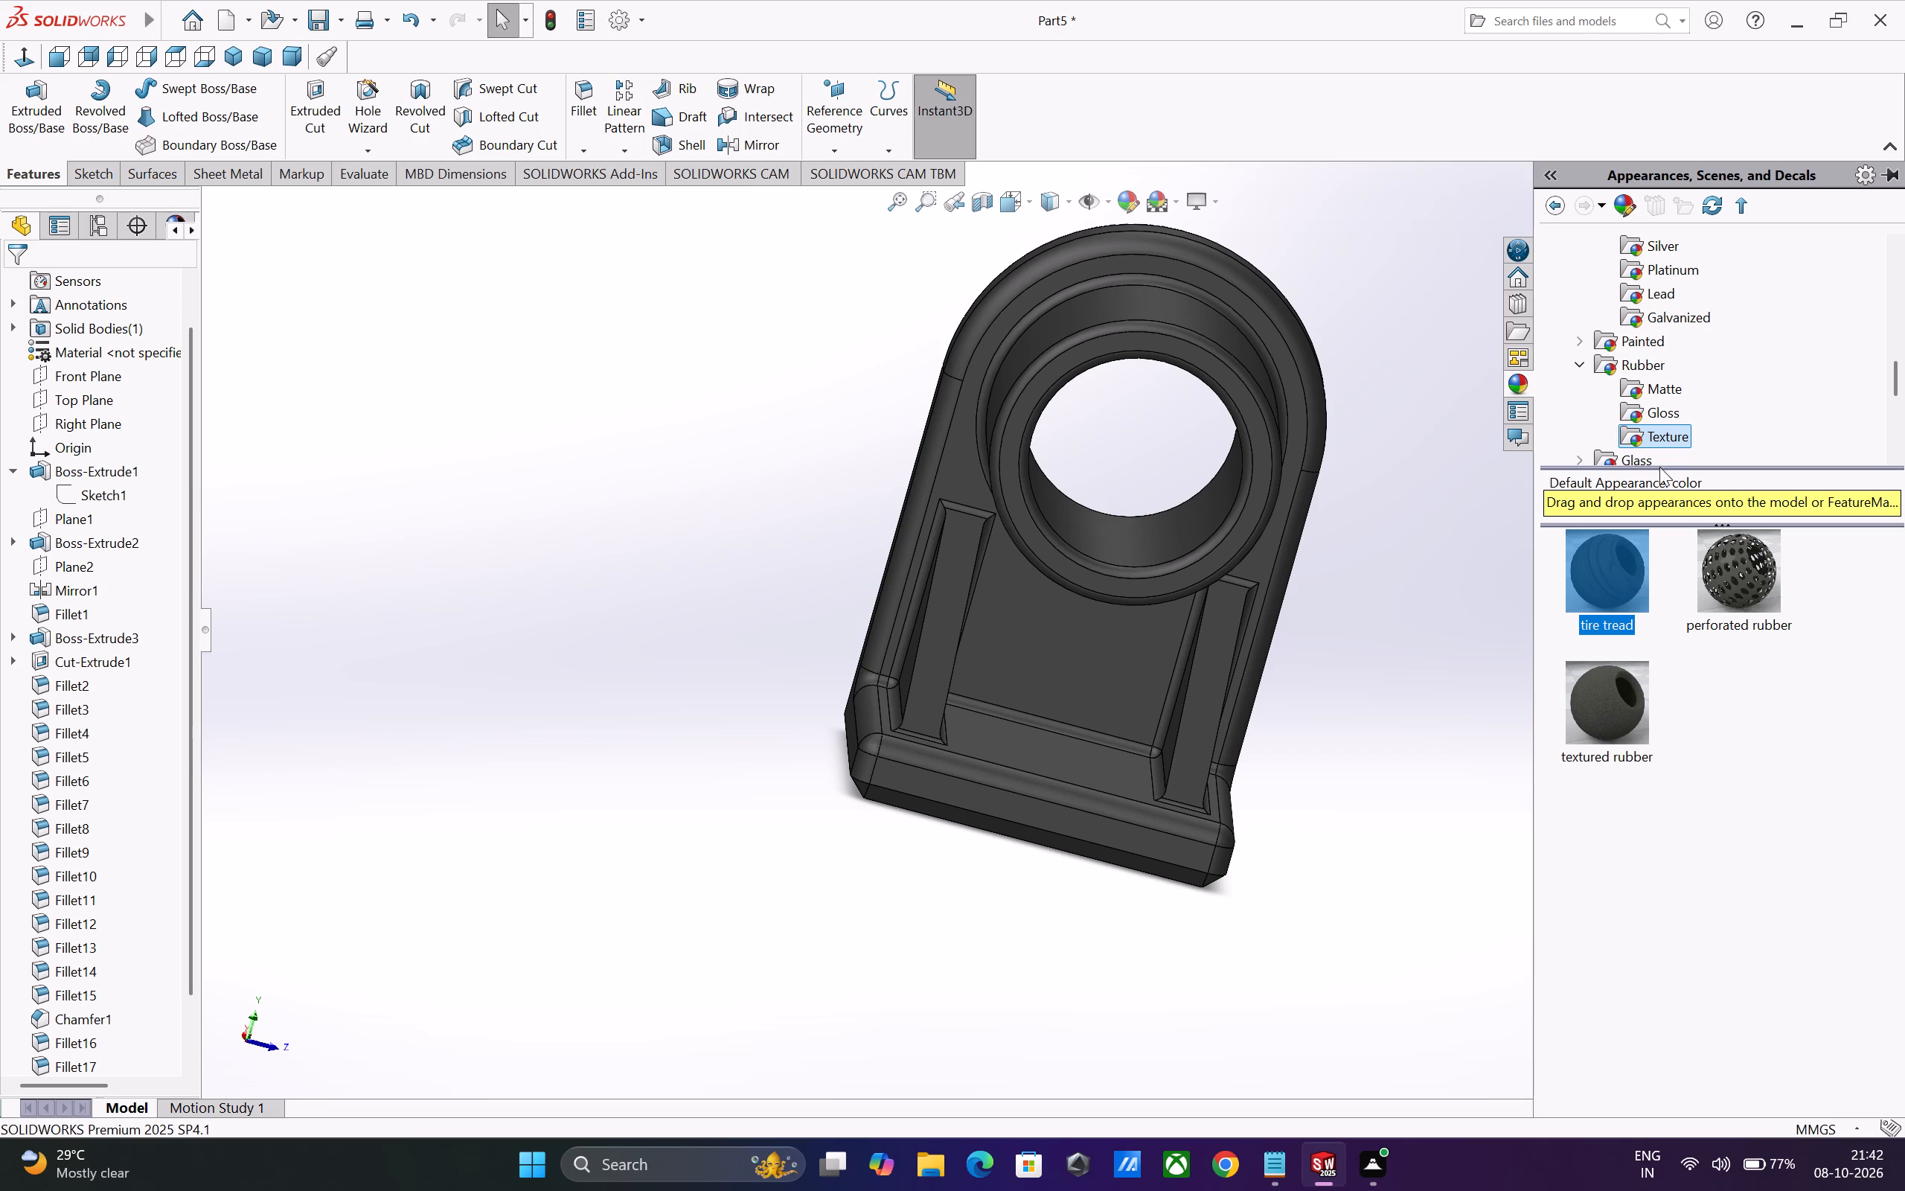
Try the gloss glass appearances clear, blue, green, brown and mirror on the part and inspect it from another angle.
{"action": "scroll", "coordinate": [1656, 409], "scroll_direction": "down", "scroll_amount": 1}
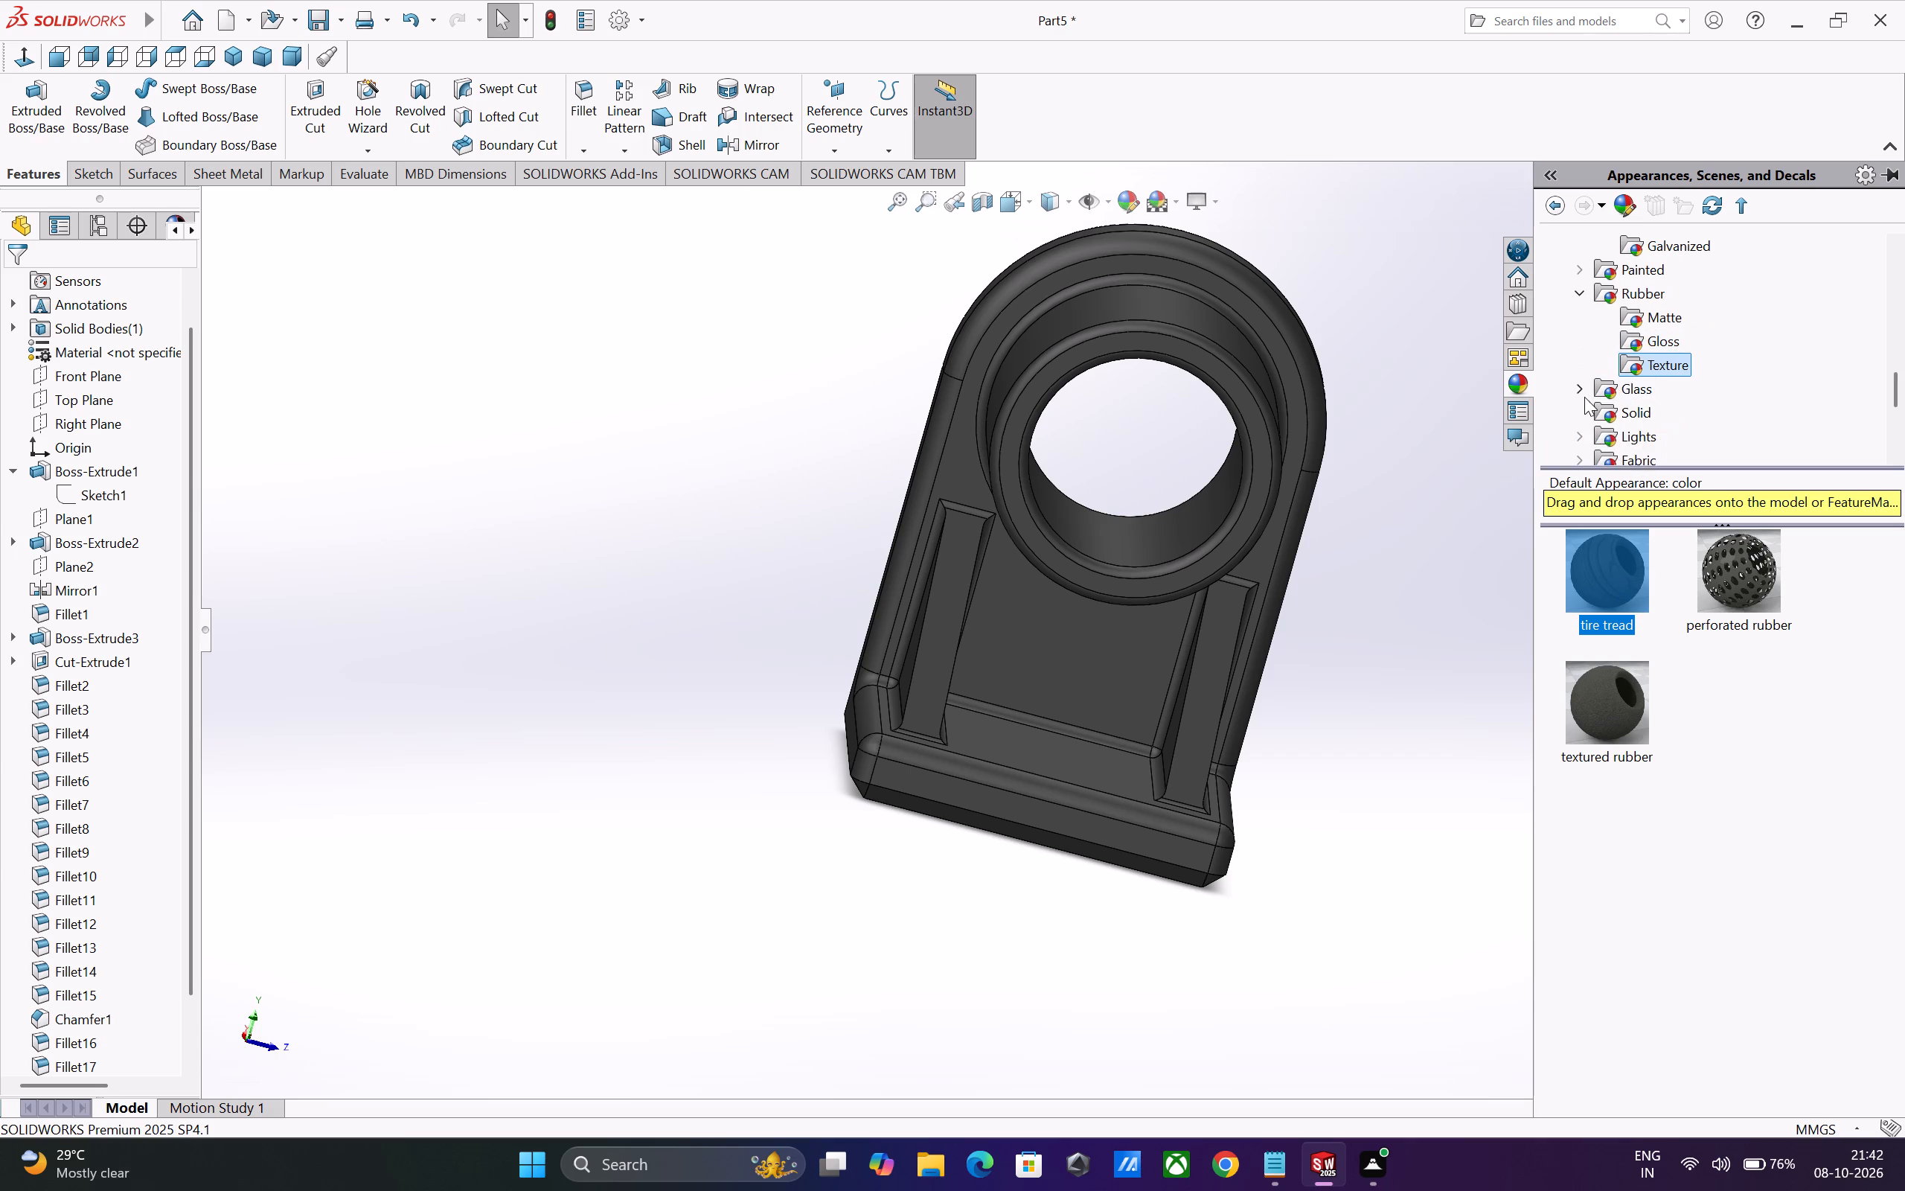
{"action": "left_click", "coordinate": [1581, 391]}
{"action": "double_click", "coordinate": [1653, 383]}
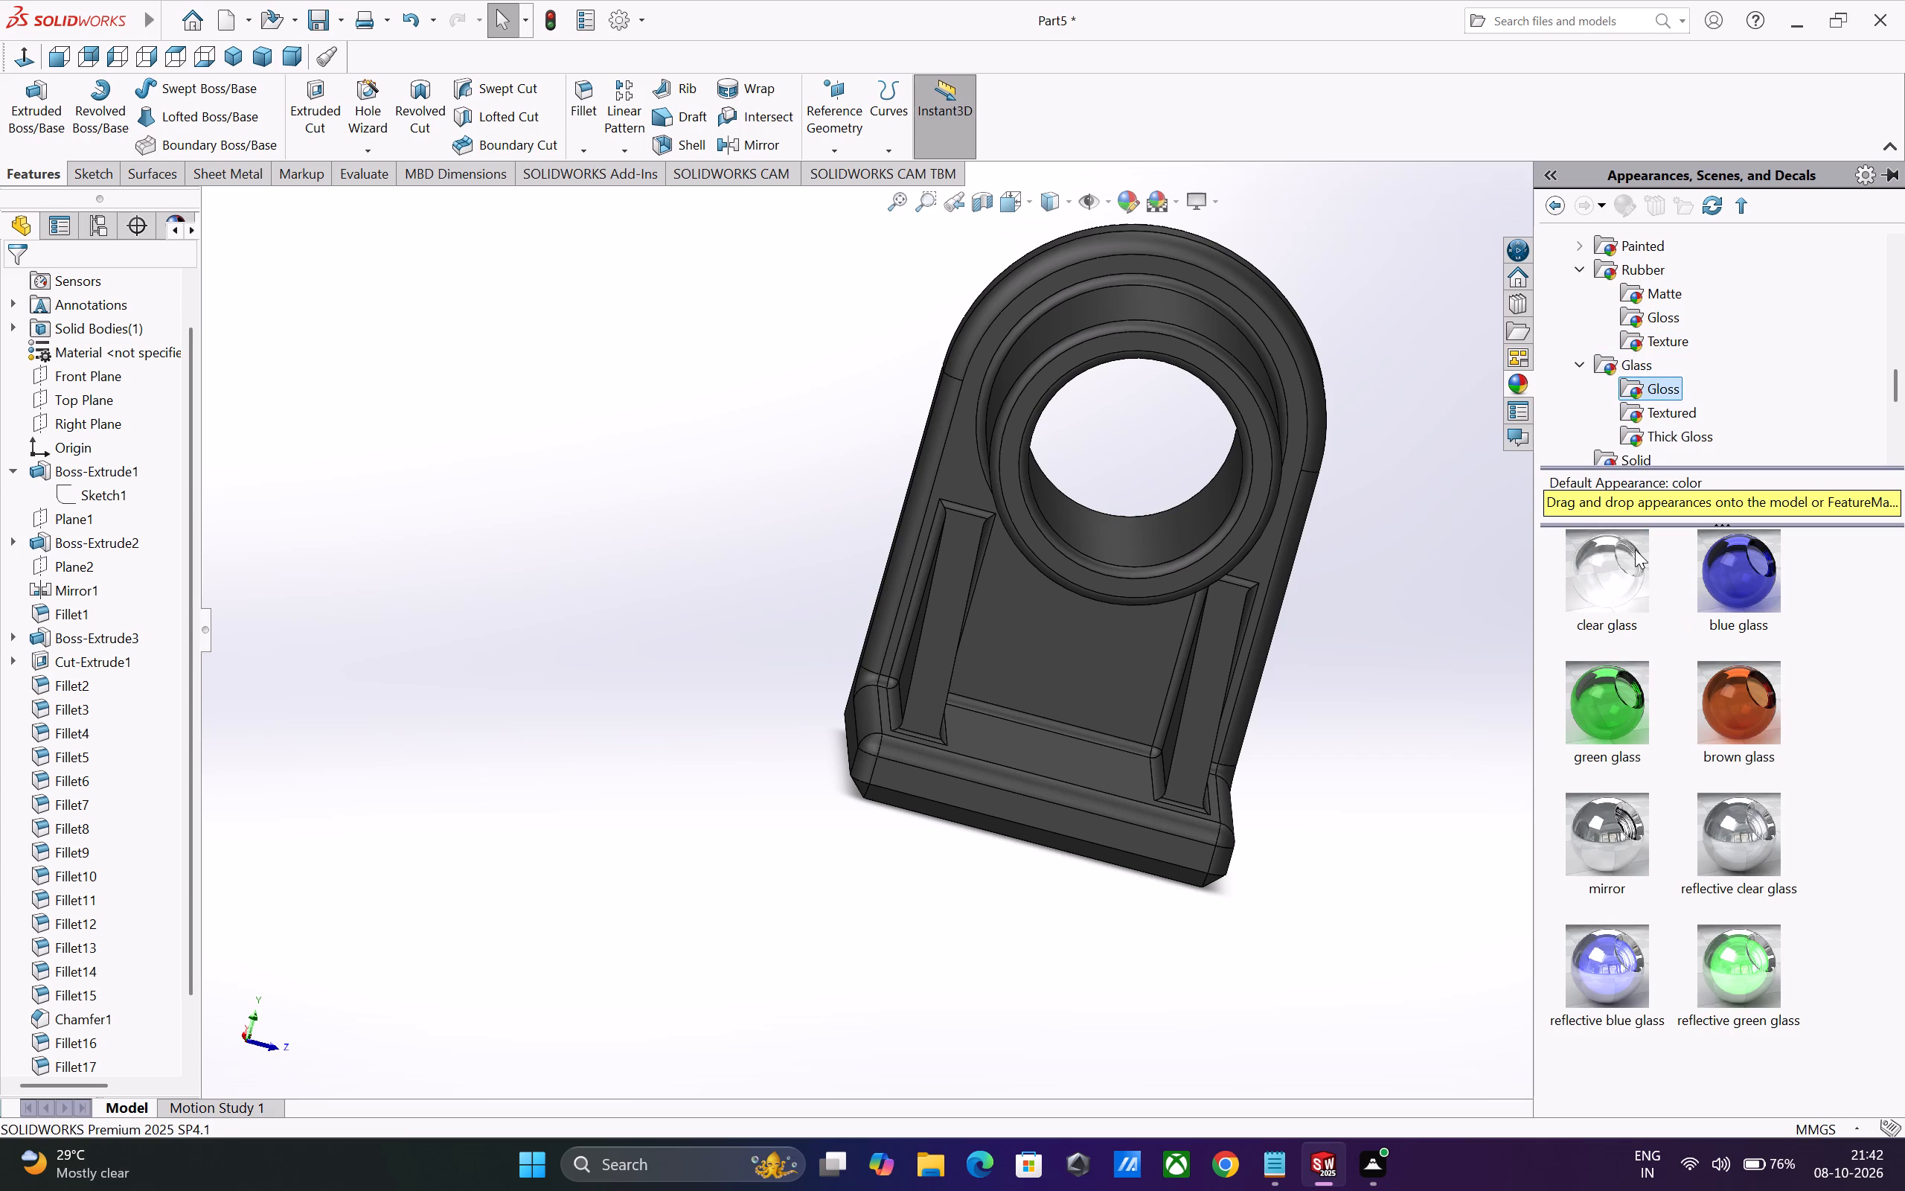
{"action": "double_click", "coordinate": [1626, 565]}
{"action": "double_click", "coordinate": [1711, 568]}
{"action": "double_click", "coordinate": [1621, 727]}
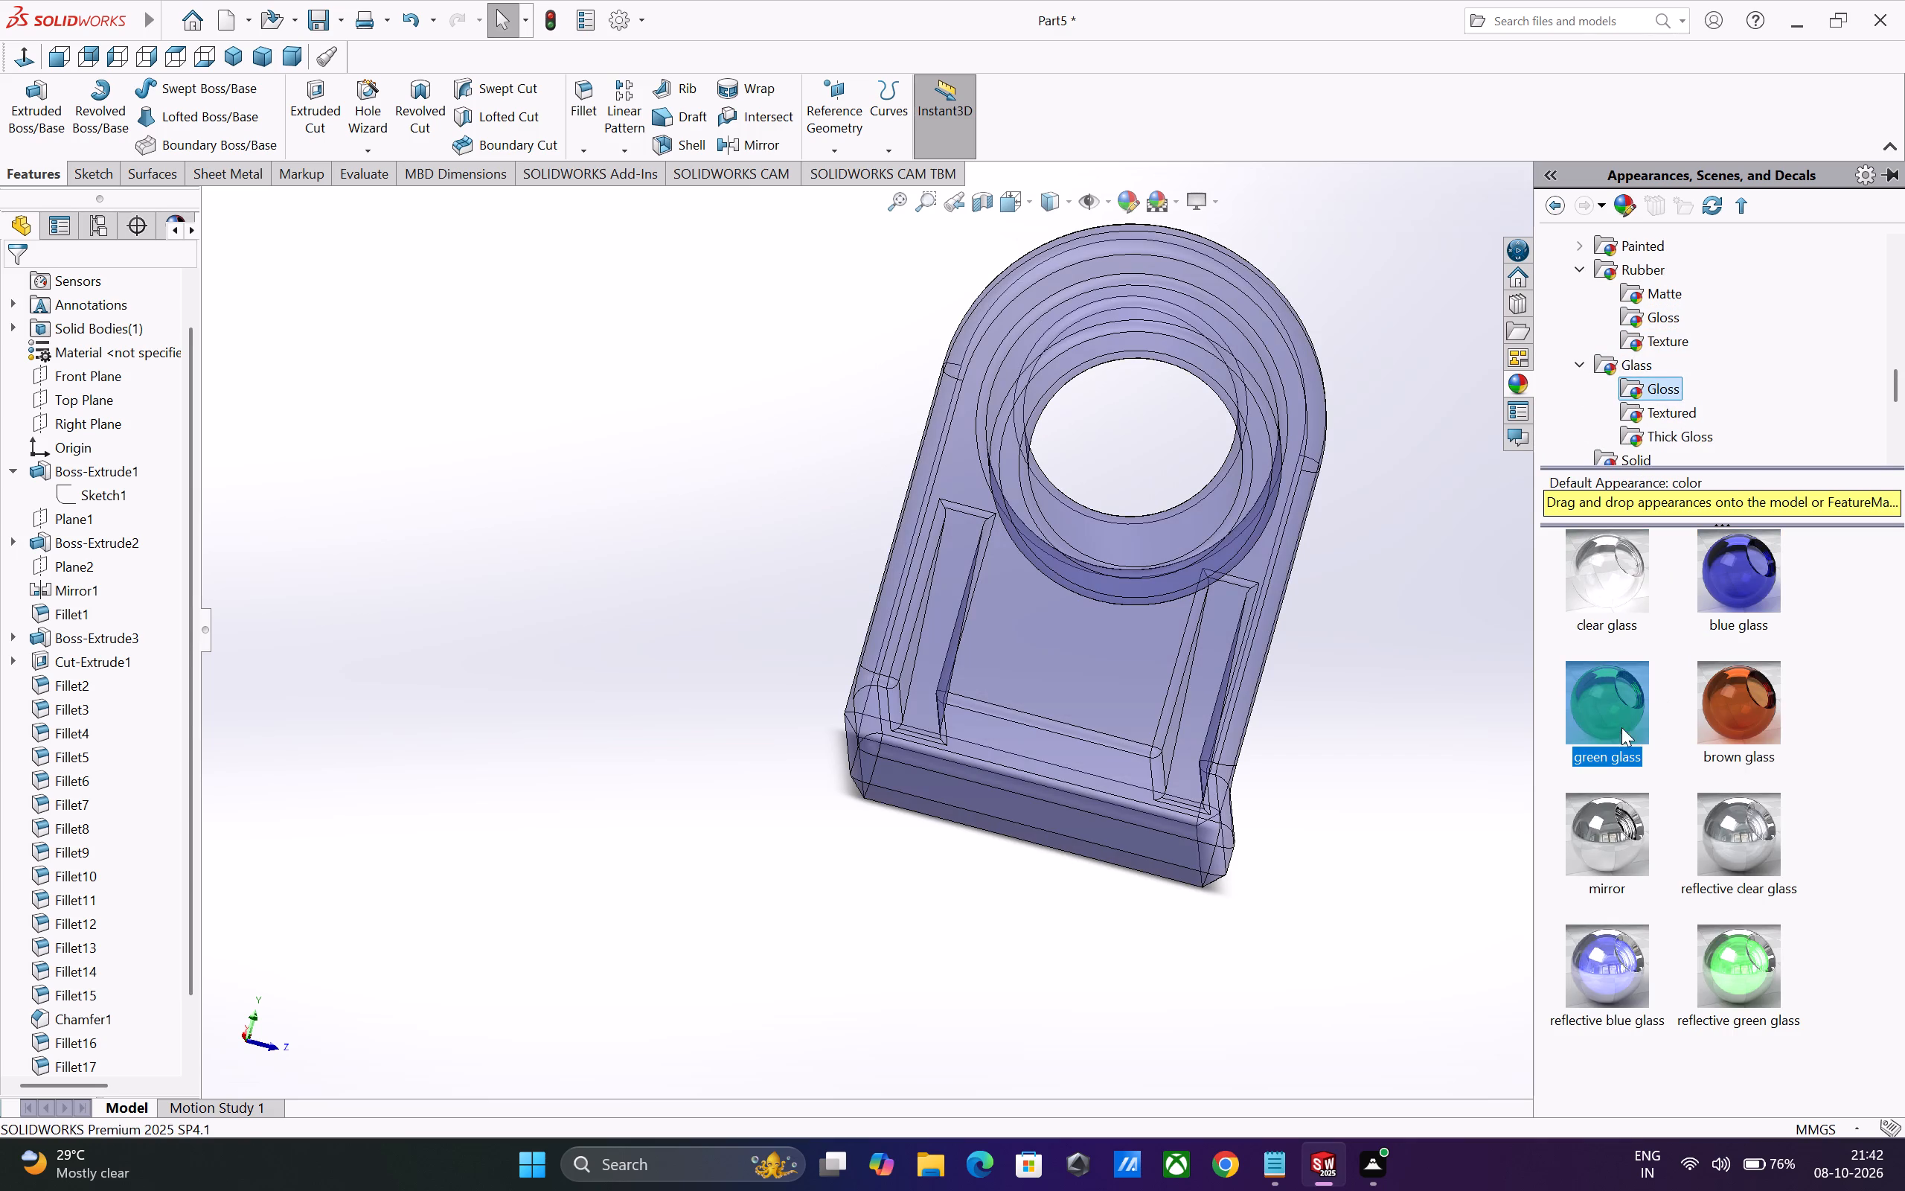
{"action": "double_click", "coordinate": [1749, 703]}
{"action": "double_click", "coordinate": [1633, 840]}
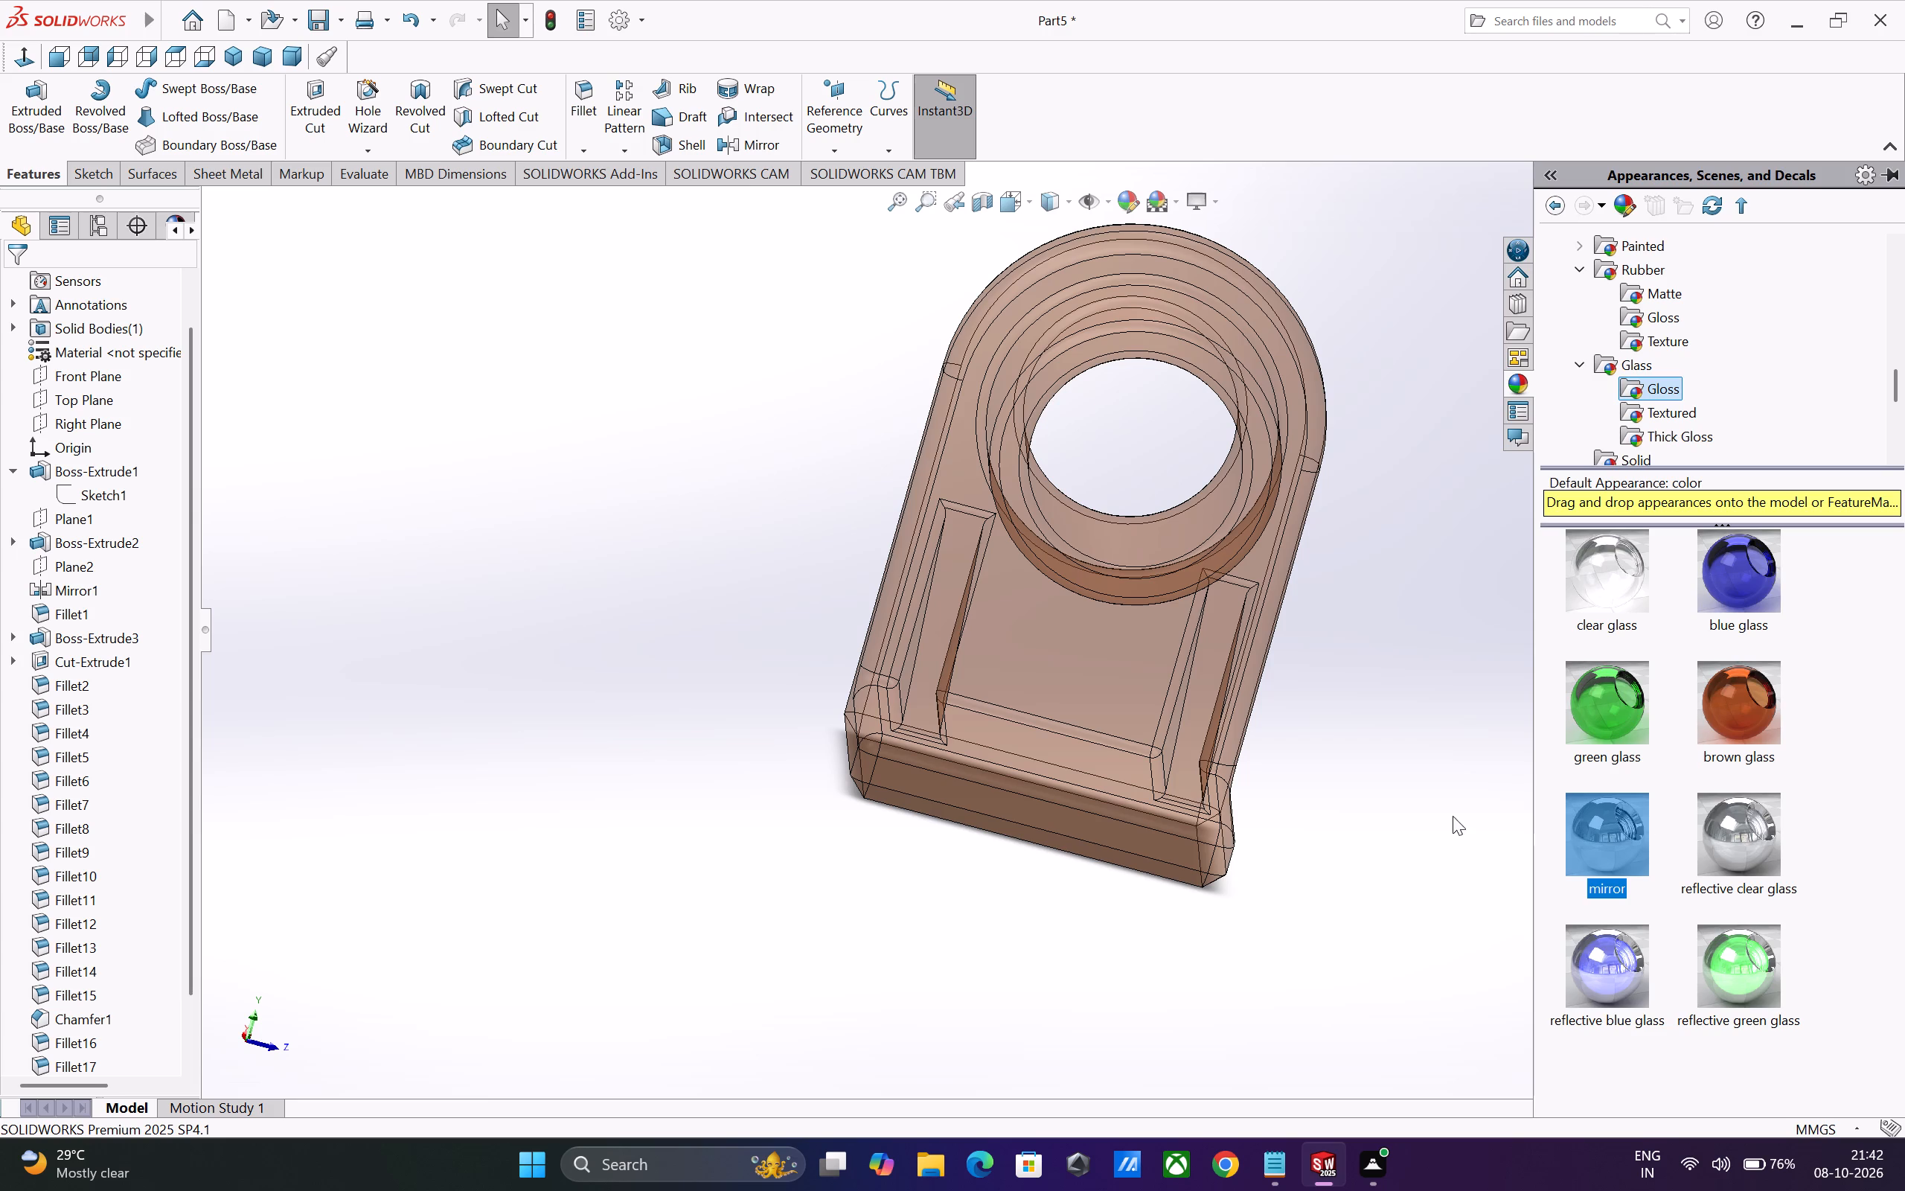
{"action": "left_click", "coordinate": [1353, 808]}
{"action": "middle_click_drag", "start_coordinate": [1486, 718], "coordinate": [1622, 625]}
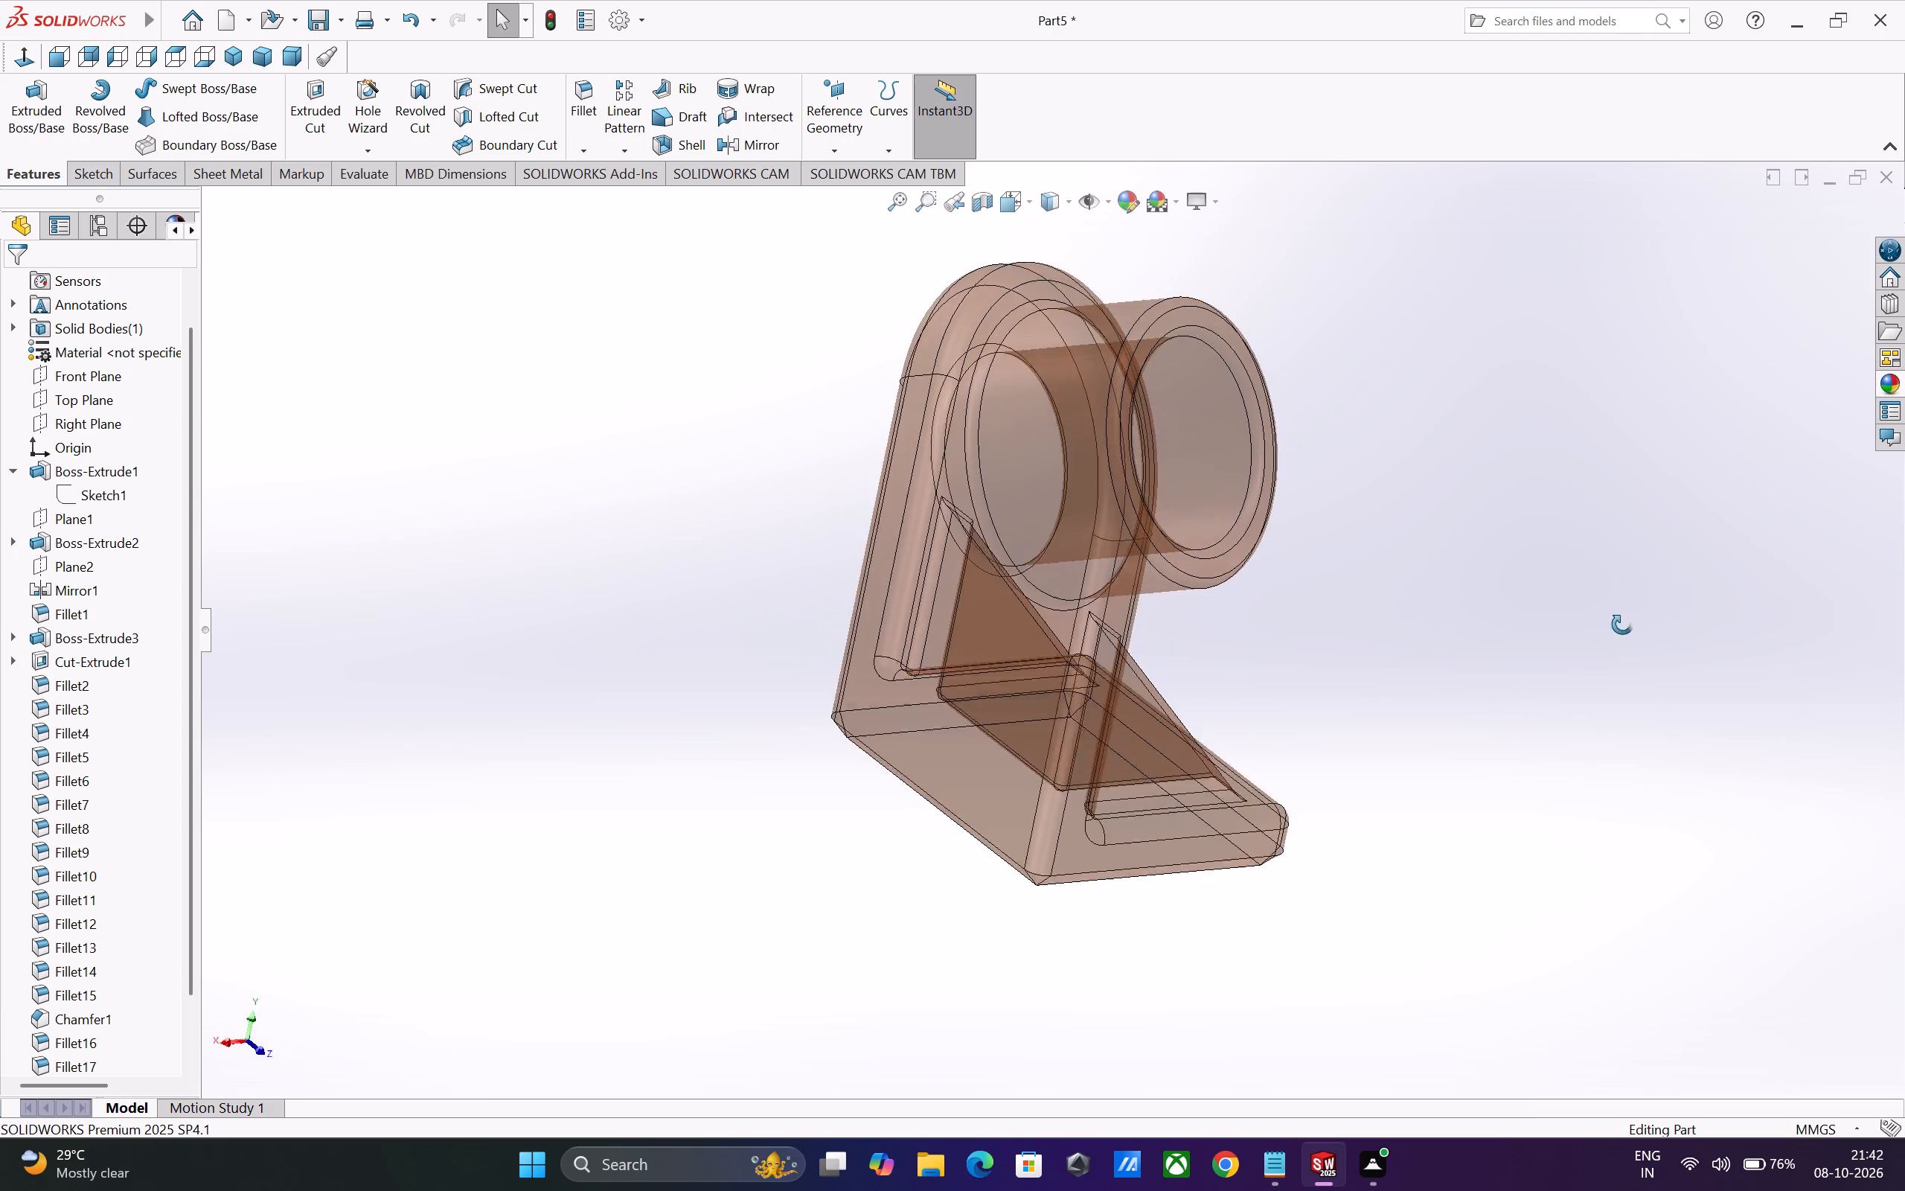
{"action": "middle_click_drag", "start_coordinate": [1622, 625], "coordinate": [1593, 690]}
{"action": "left_click", "coordinate": [1896, 382]}
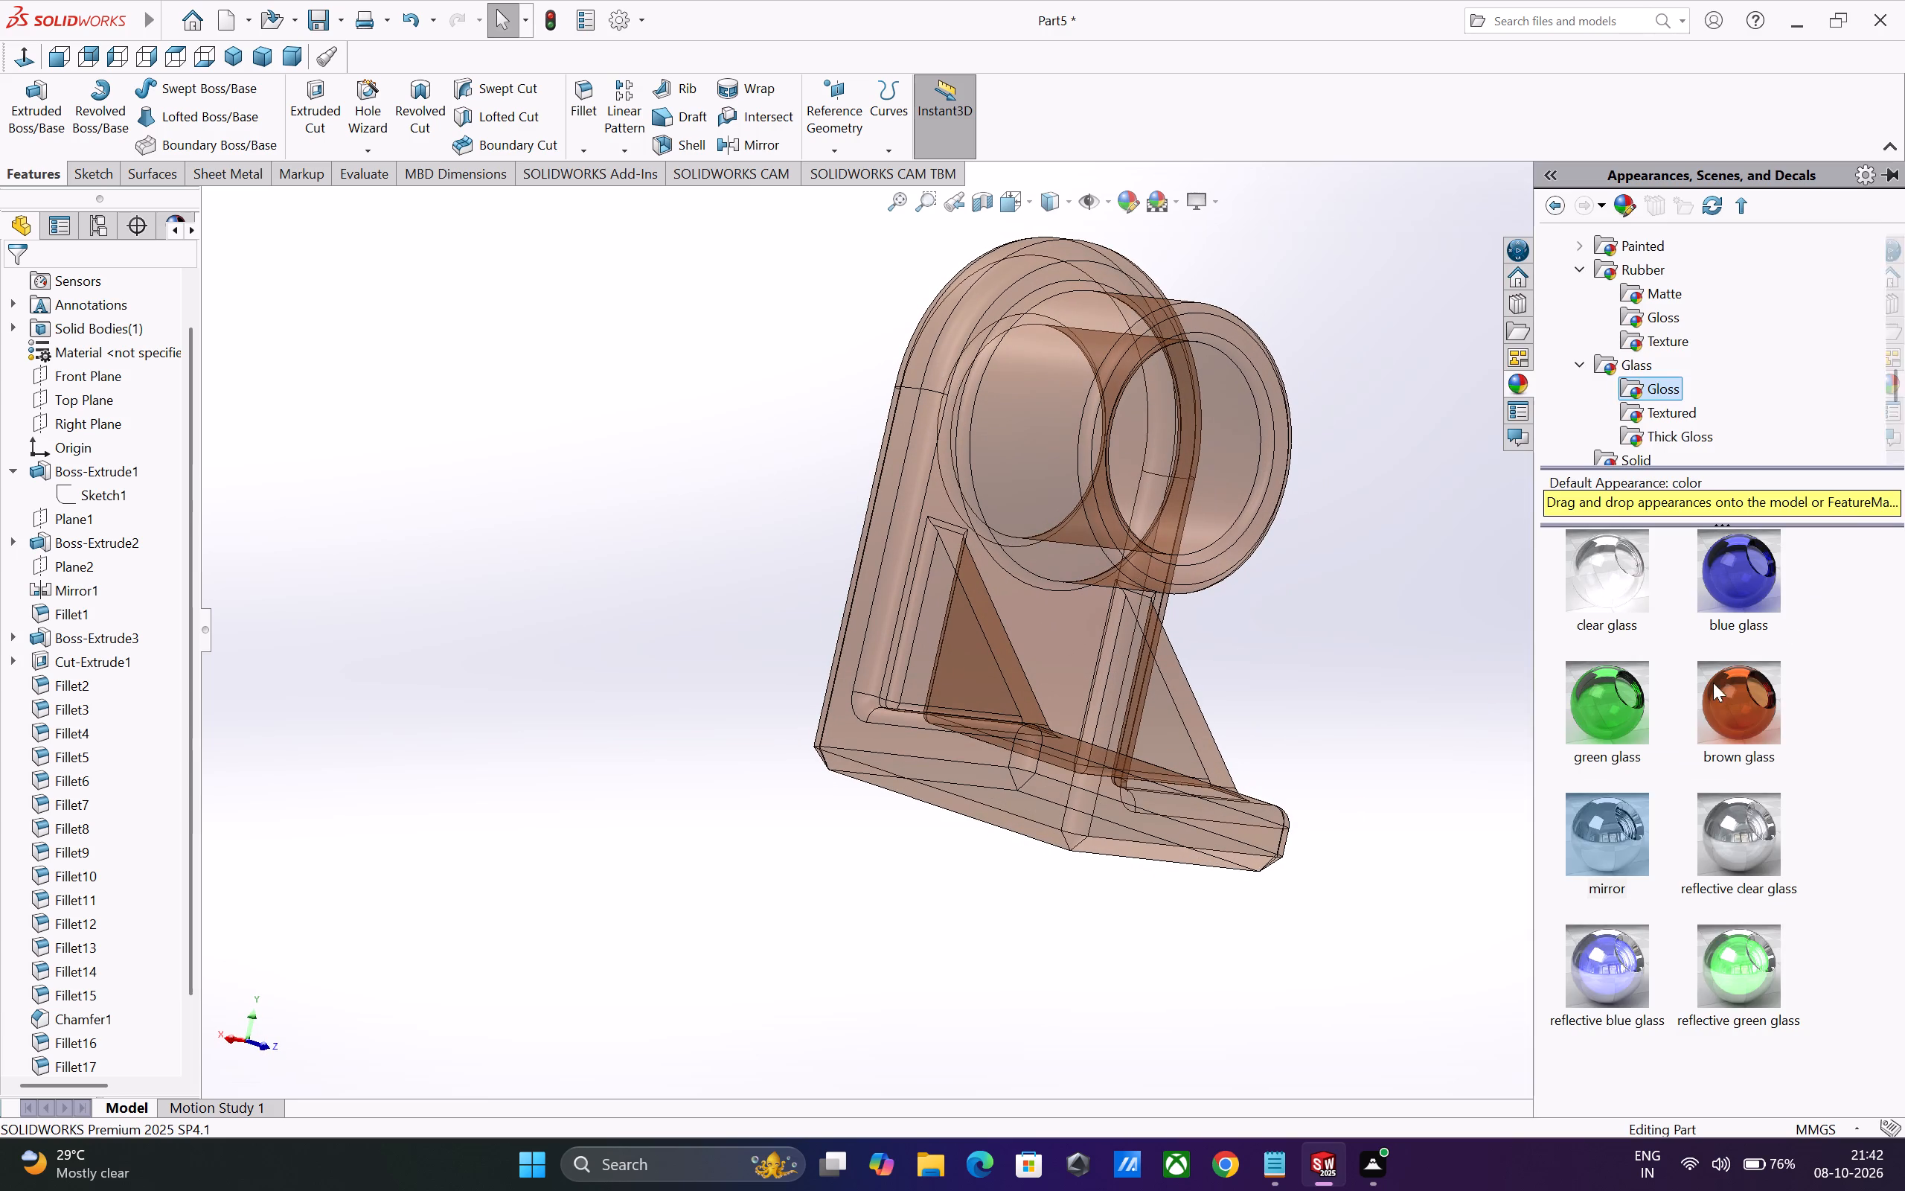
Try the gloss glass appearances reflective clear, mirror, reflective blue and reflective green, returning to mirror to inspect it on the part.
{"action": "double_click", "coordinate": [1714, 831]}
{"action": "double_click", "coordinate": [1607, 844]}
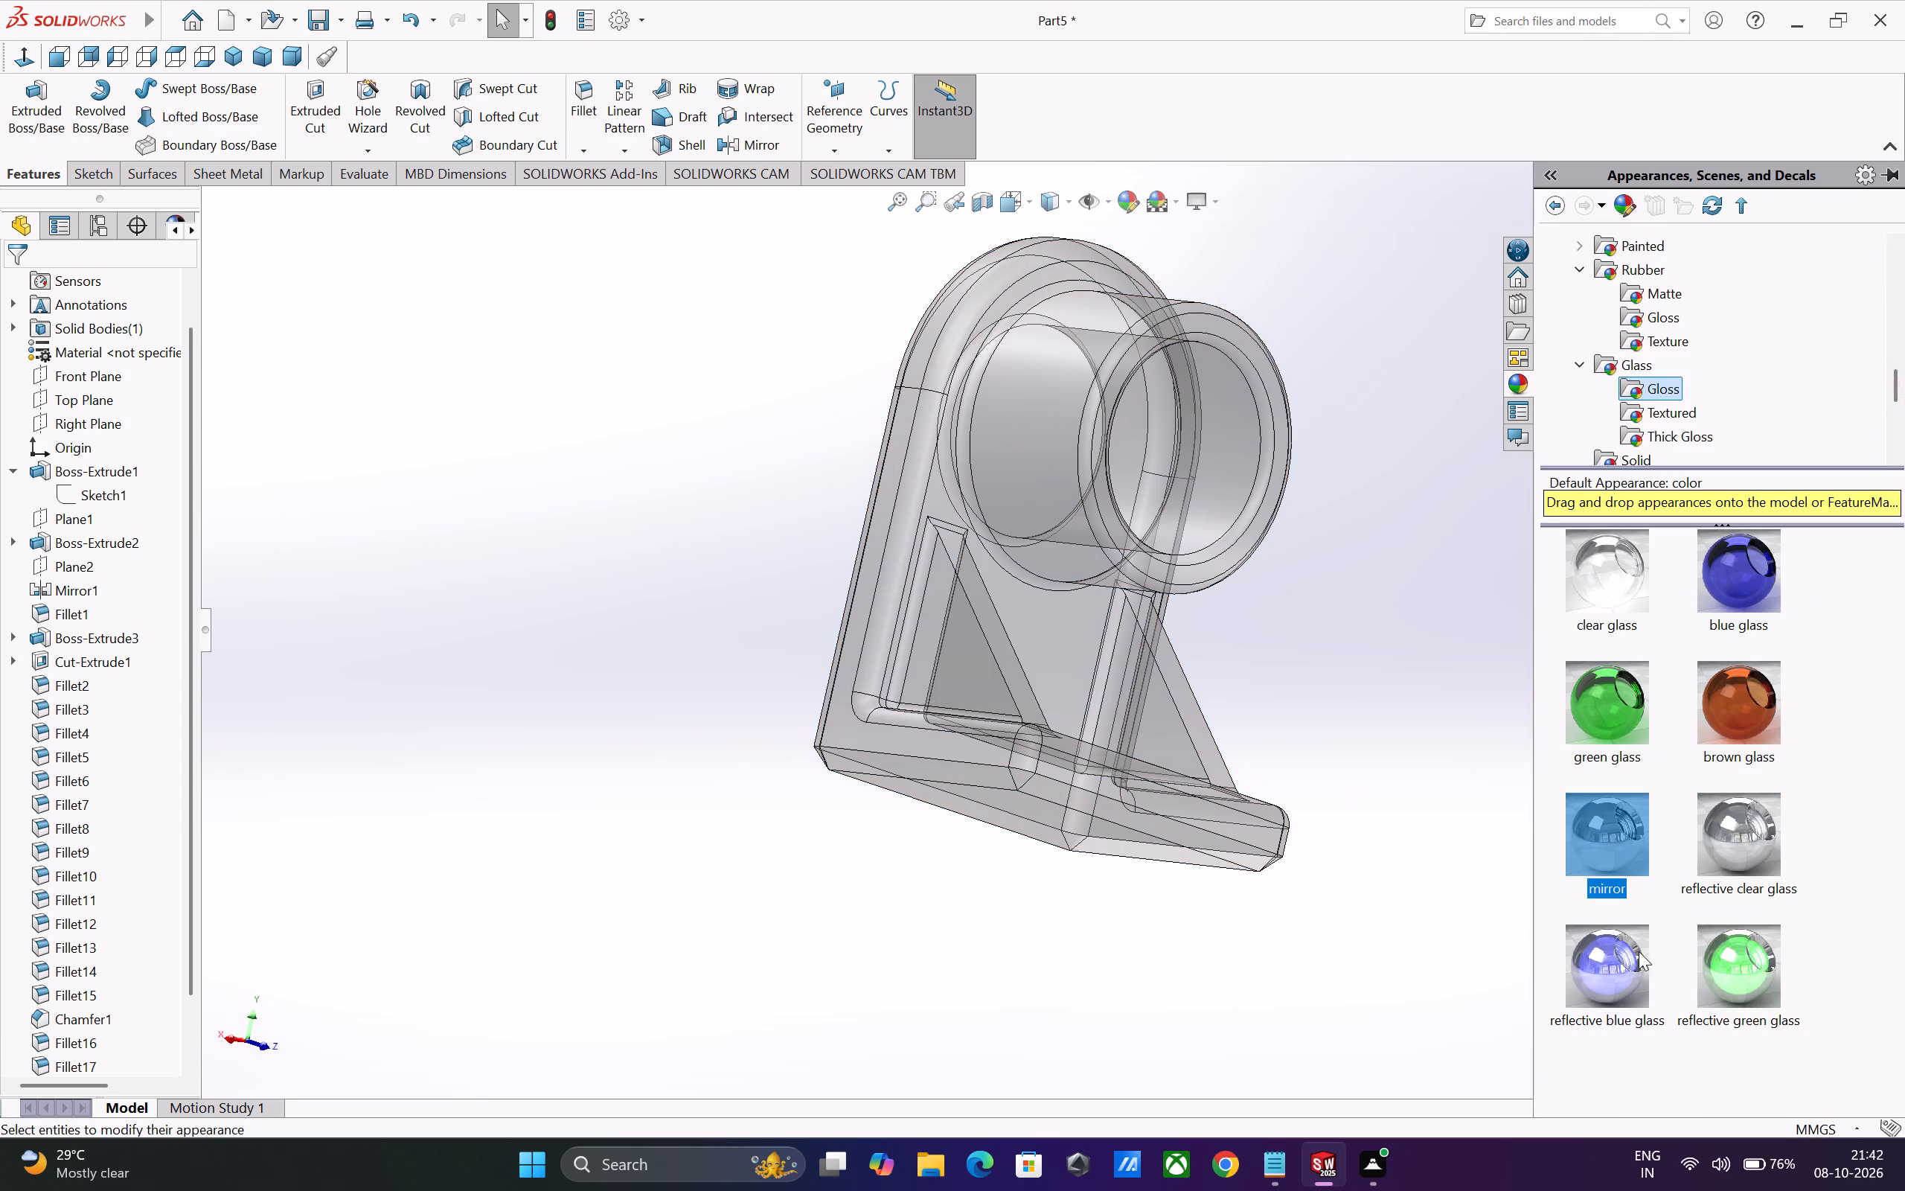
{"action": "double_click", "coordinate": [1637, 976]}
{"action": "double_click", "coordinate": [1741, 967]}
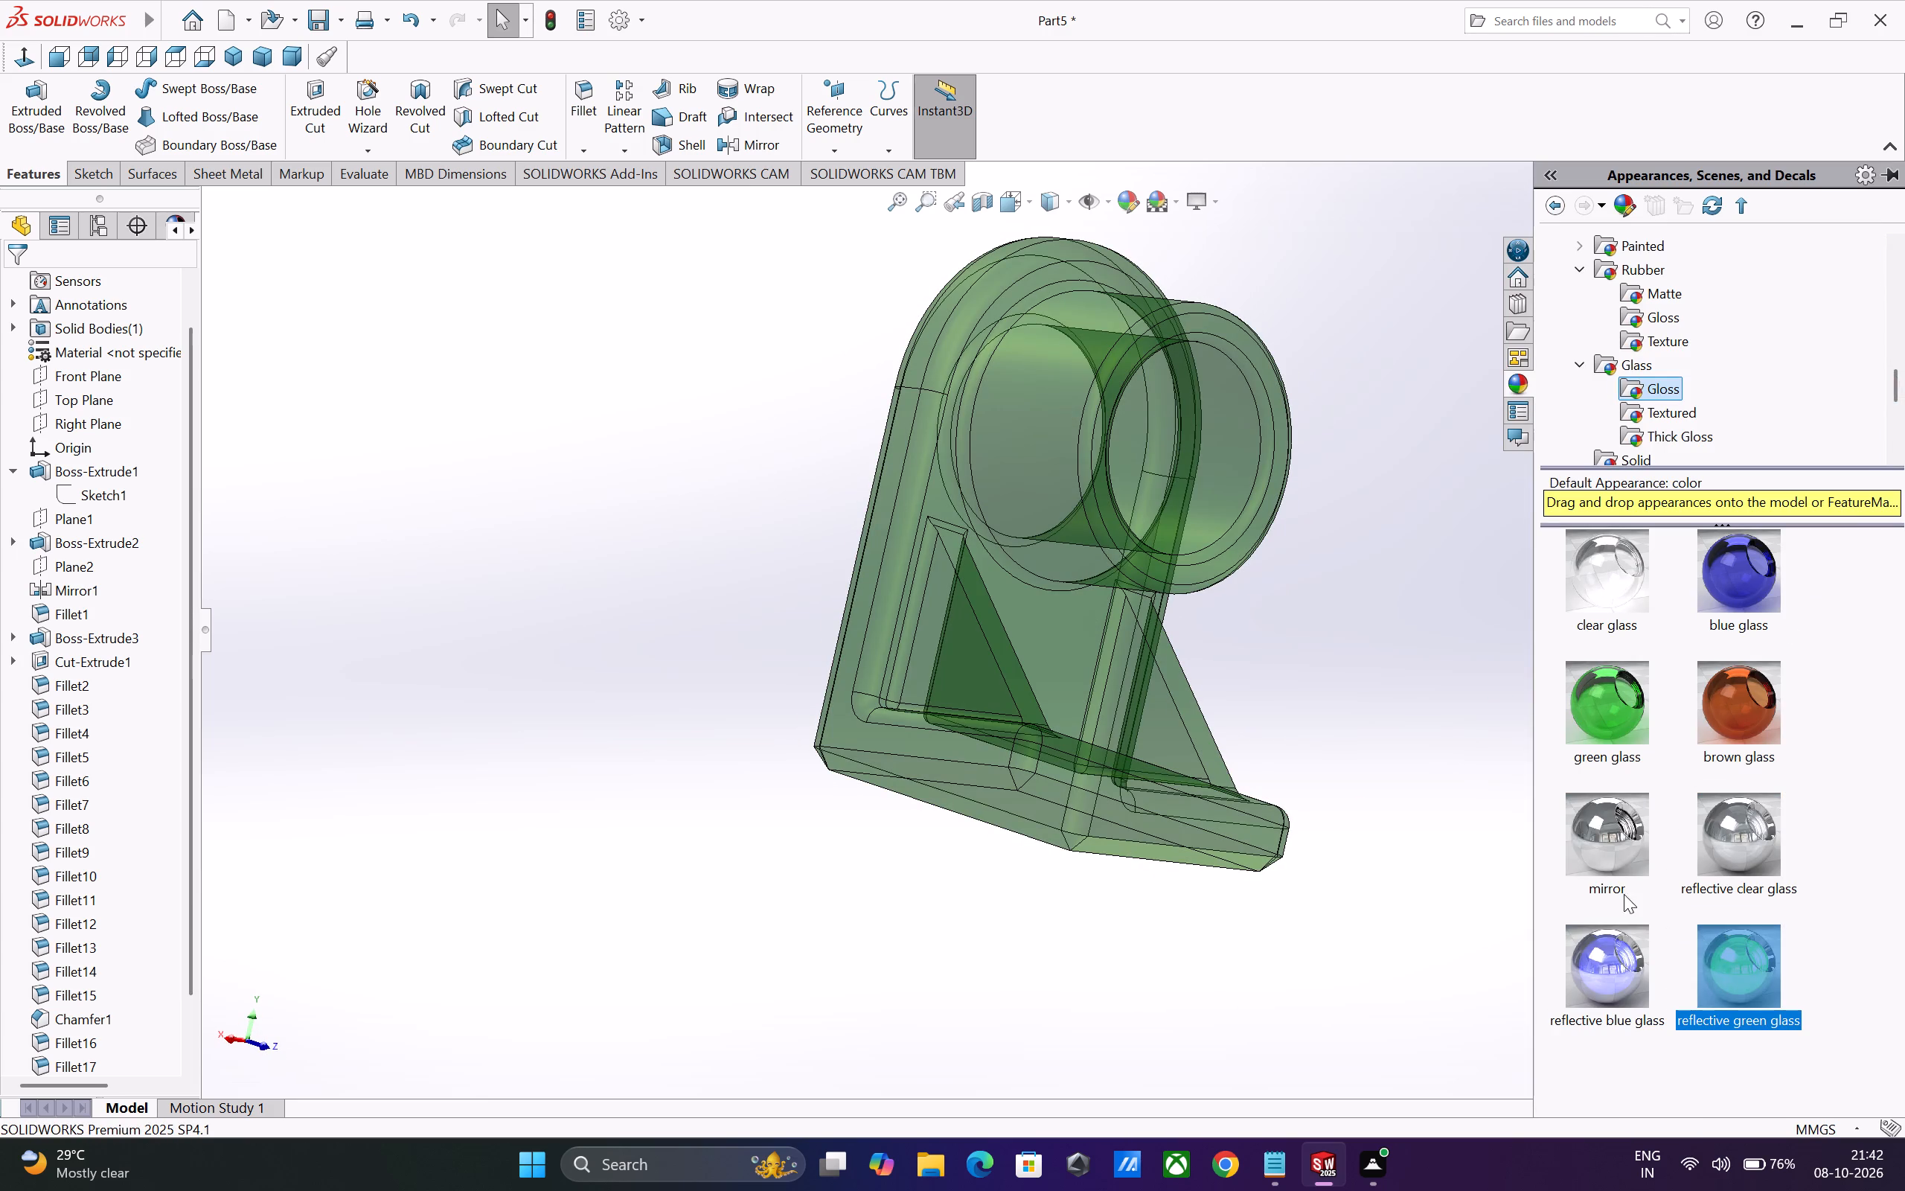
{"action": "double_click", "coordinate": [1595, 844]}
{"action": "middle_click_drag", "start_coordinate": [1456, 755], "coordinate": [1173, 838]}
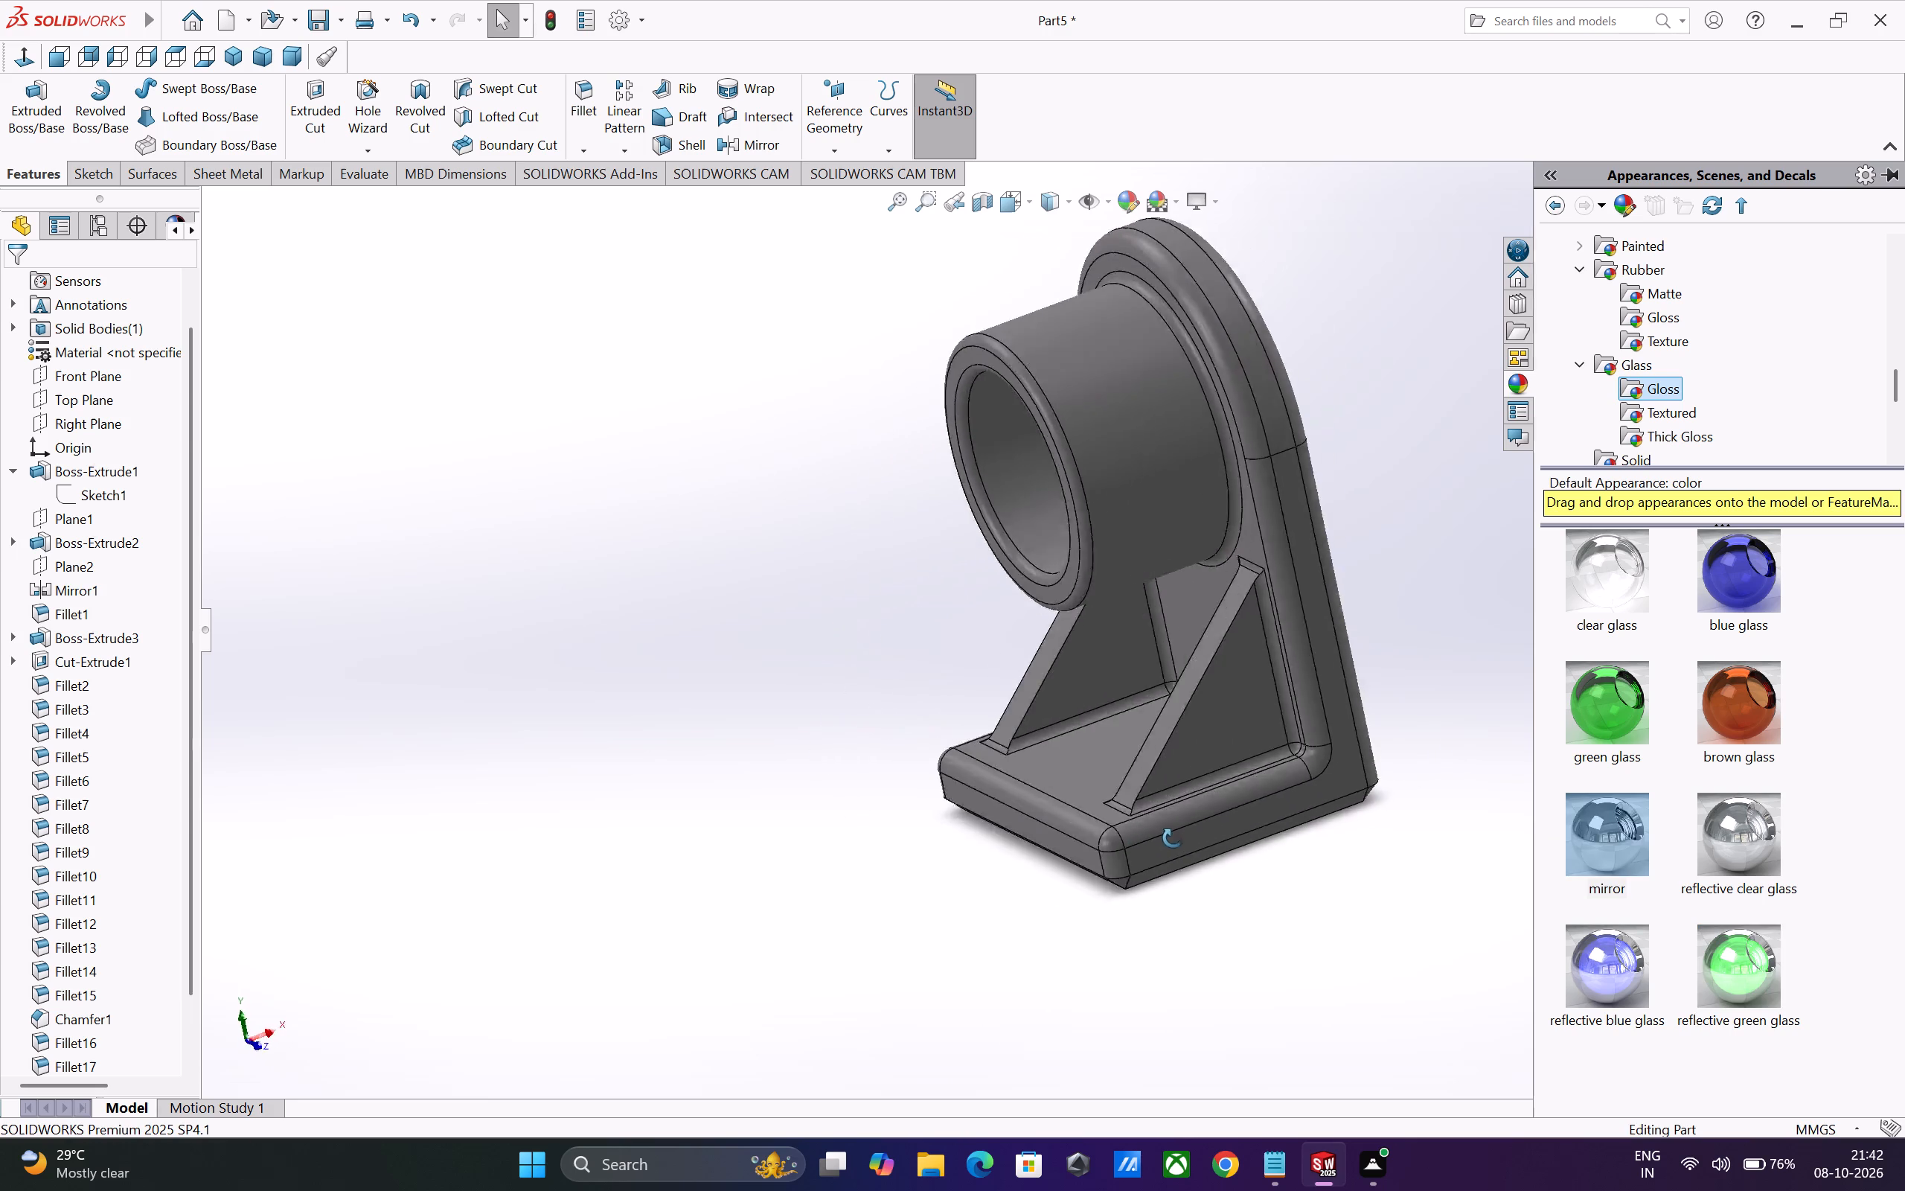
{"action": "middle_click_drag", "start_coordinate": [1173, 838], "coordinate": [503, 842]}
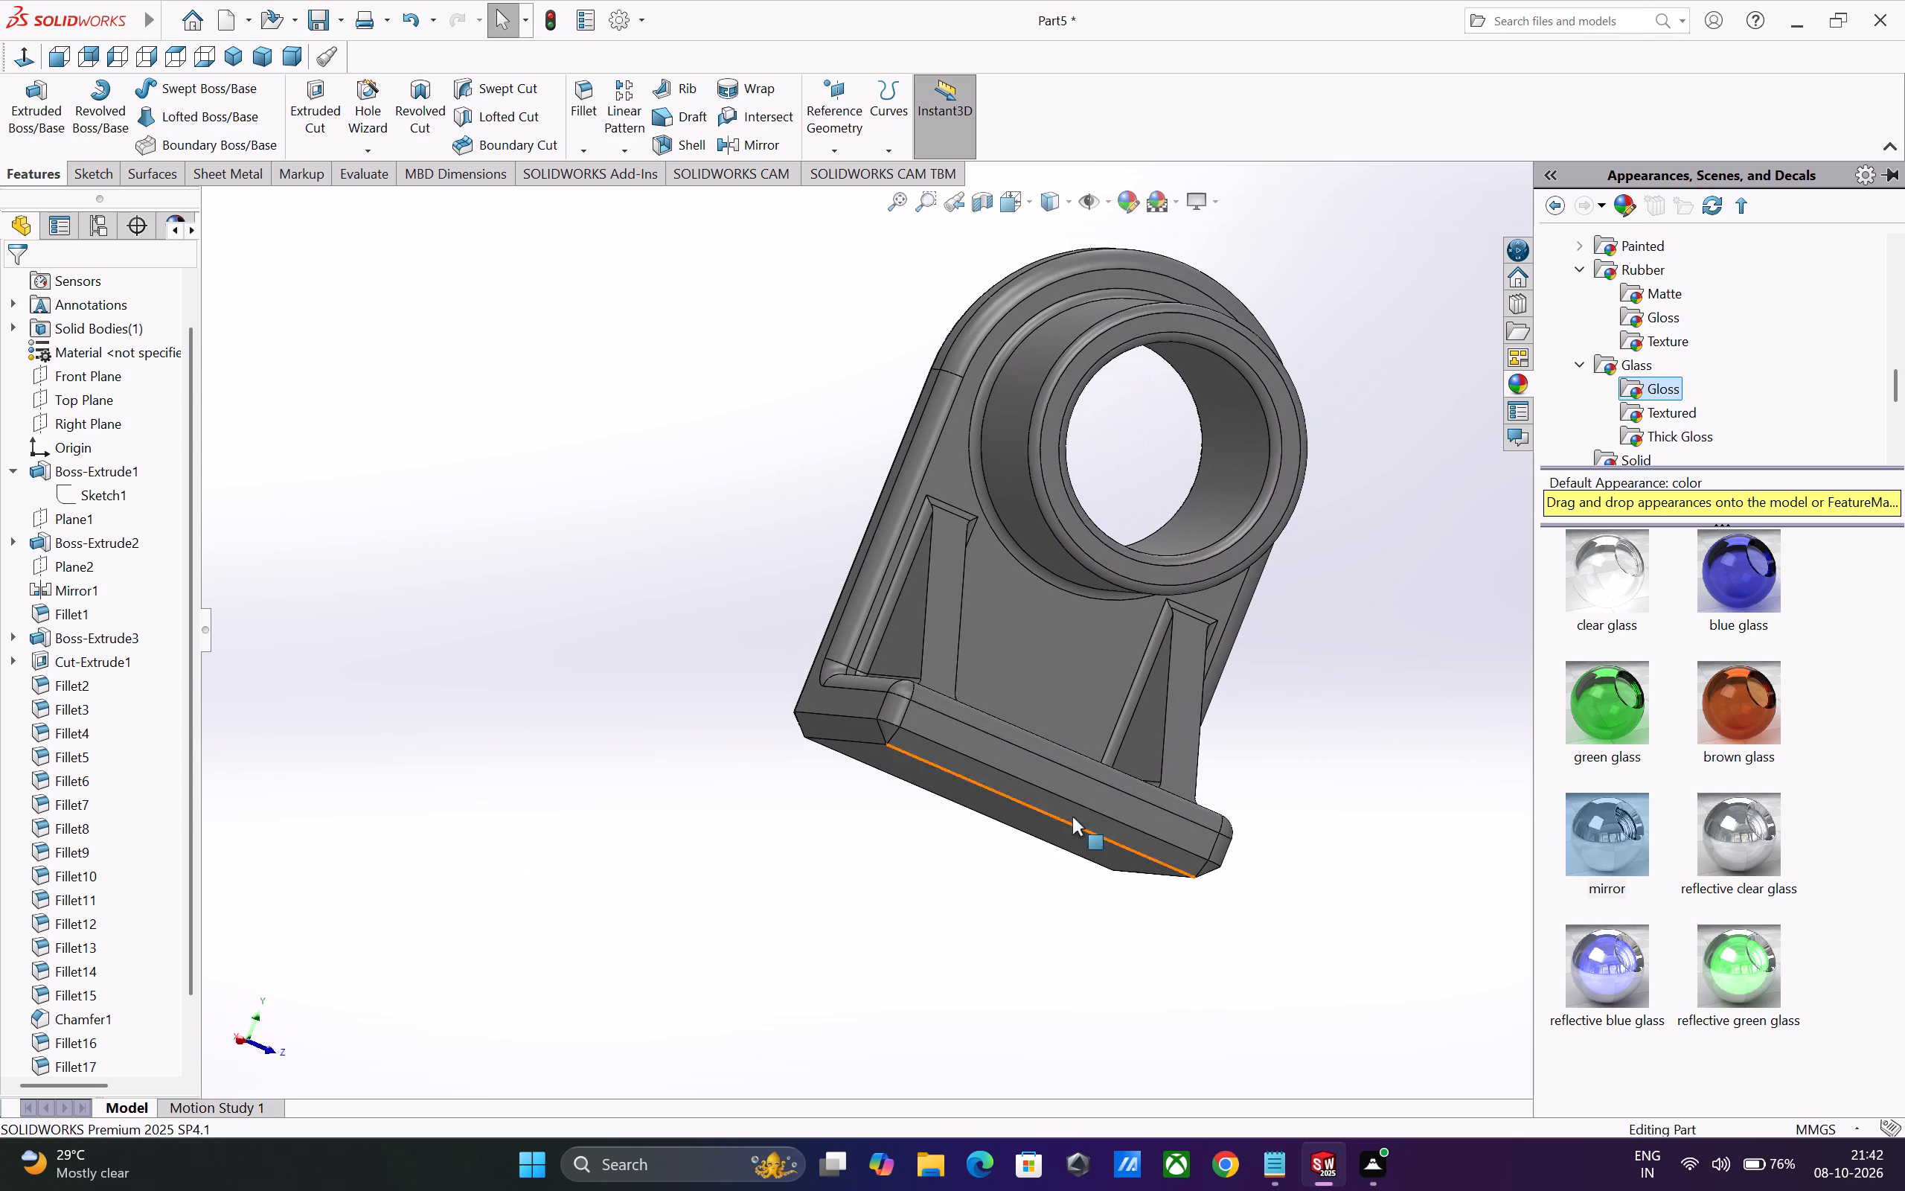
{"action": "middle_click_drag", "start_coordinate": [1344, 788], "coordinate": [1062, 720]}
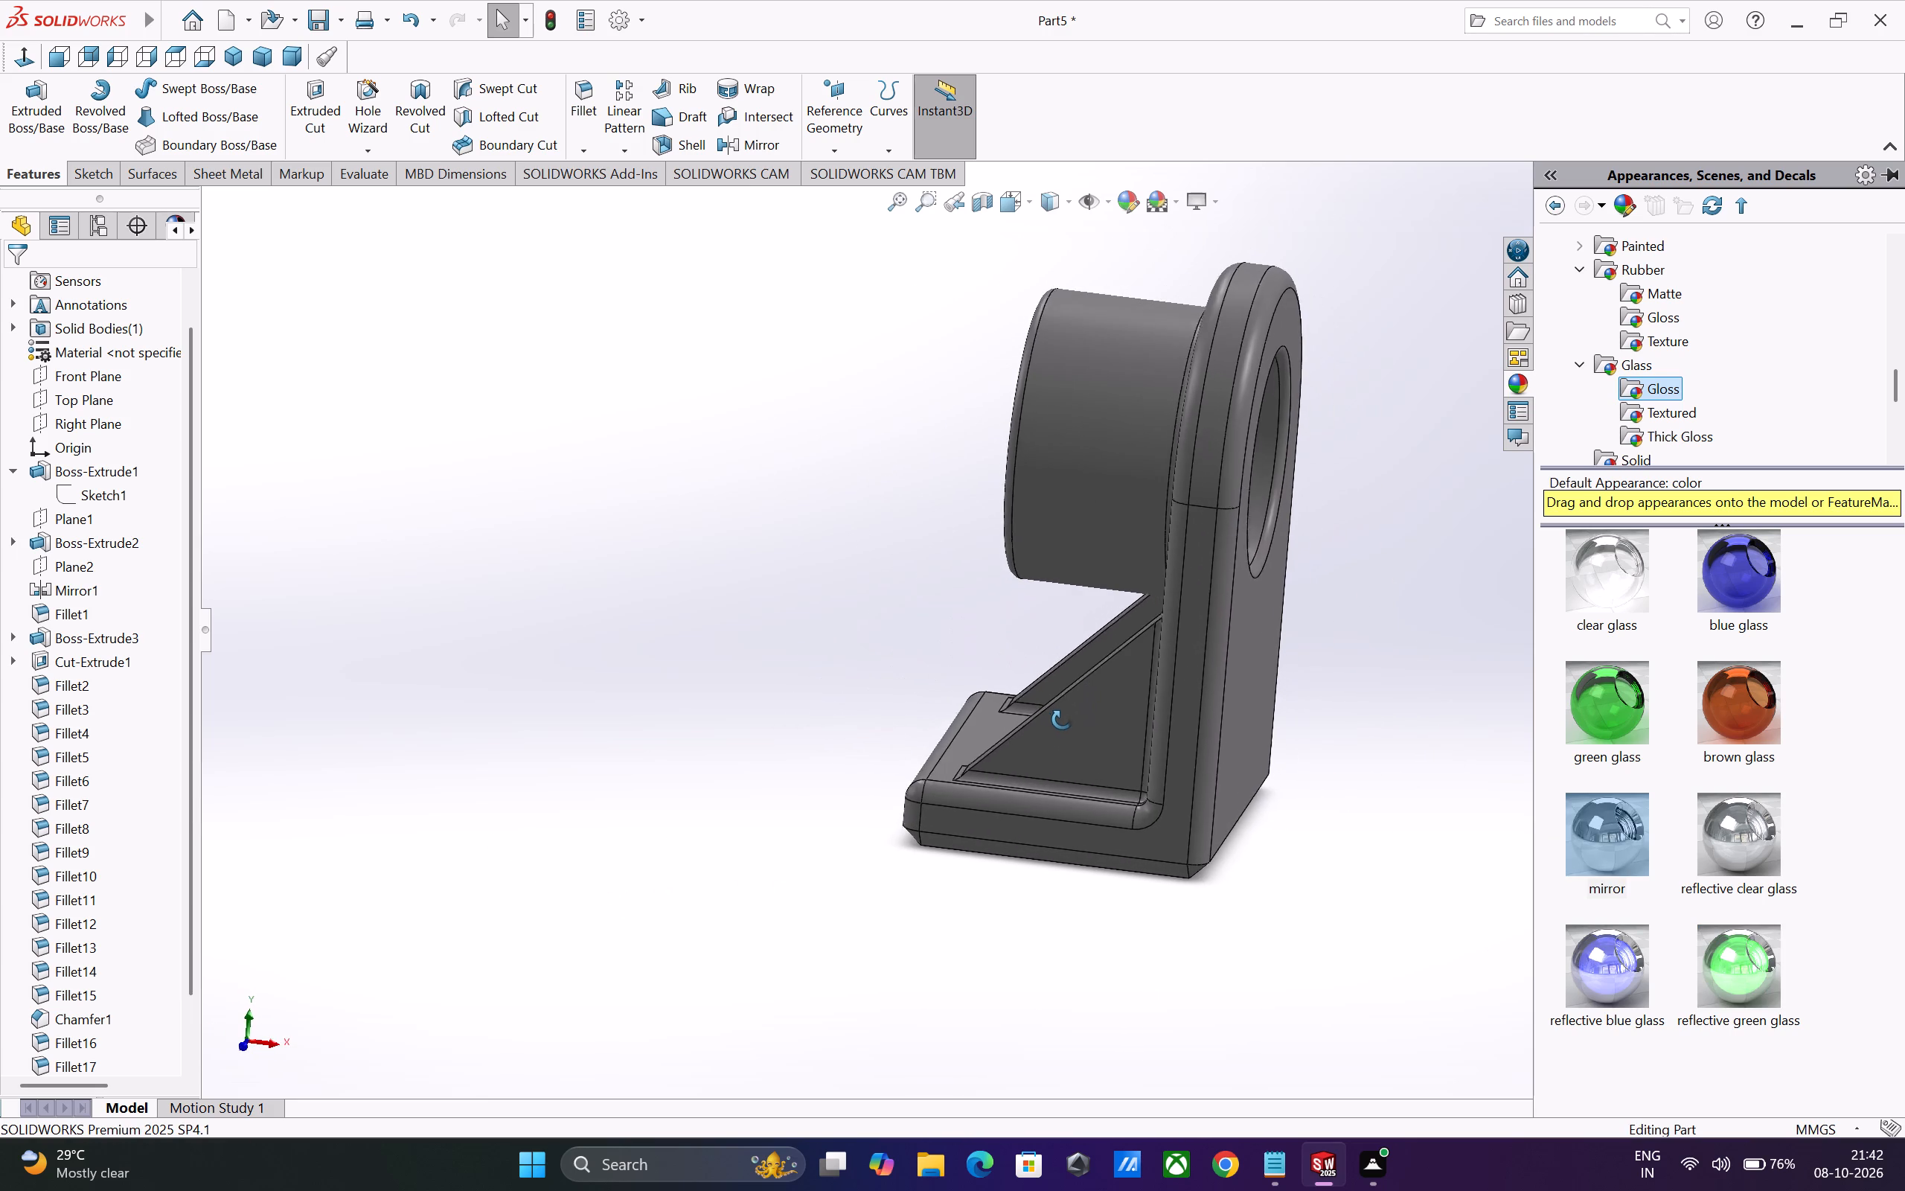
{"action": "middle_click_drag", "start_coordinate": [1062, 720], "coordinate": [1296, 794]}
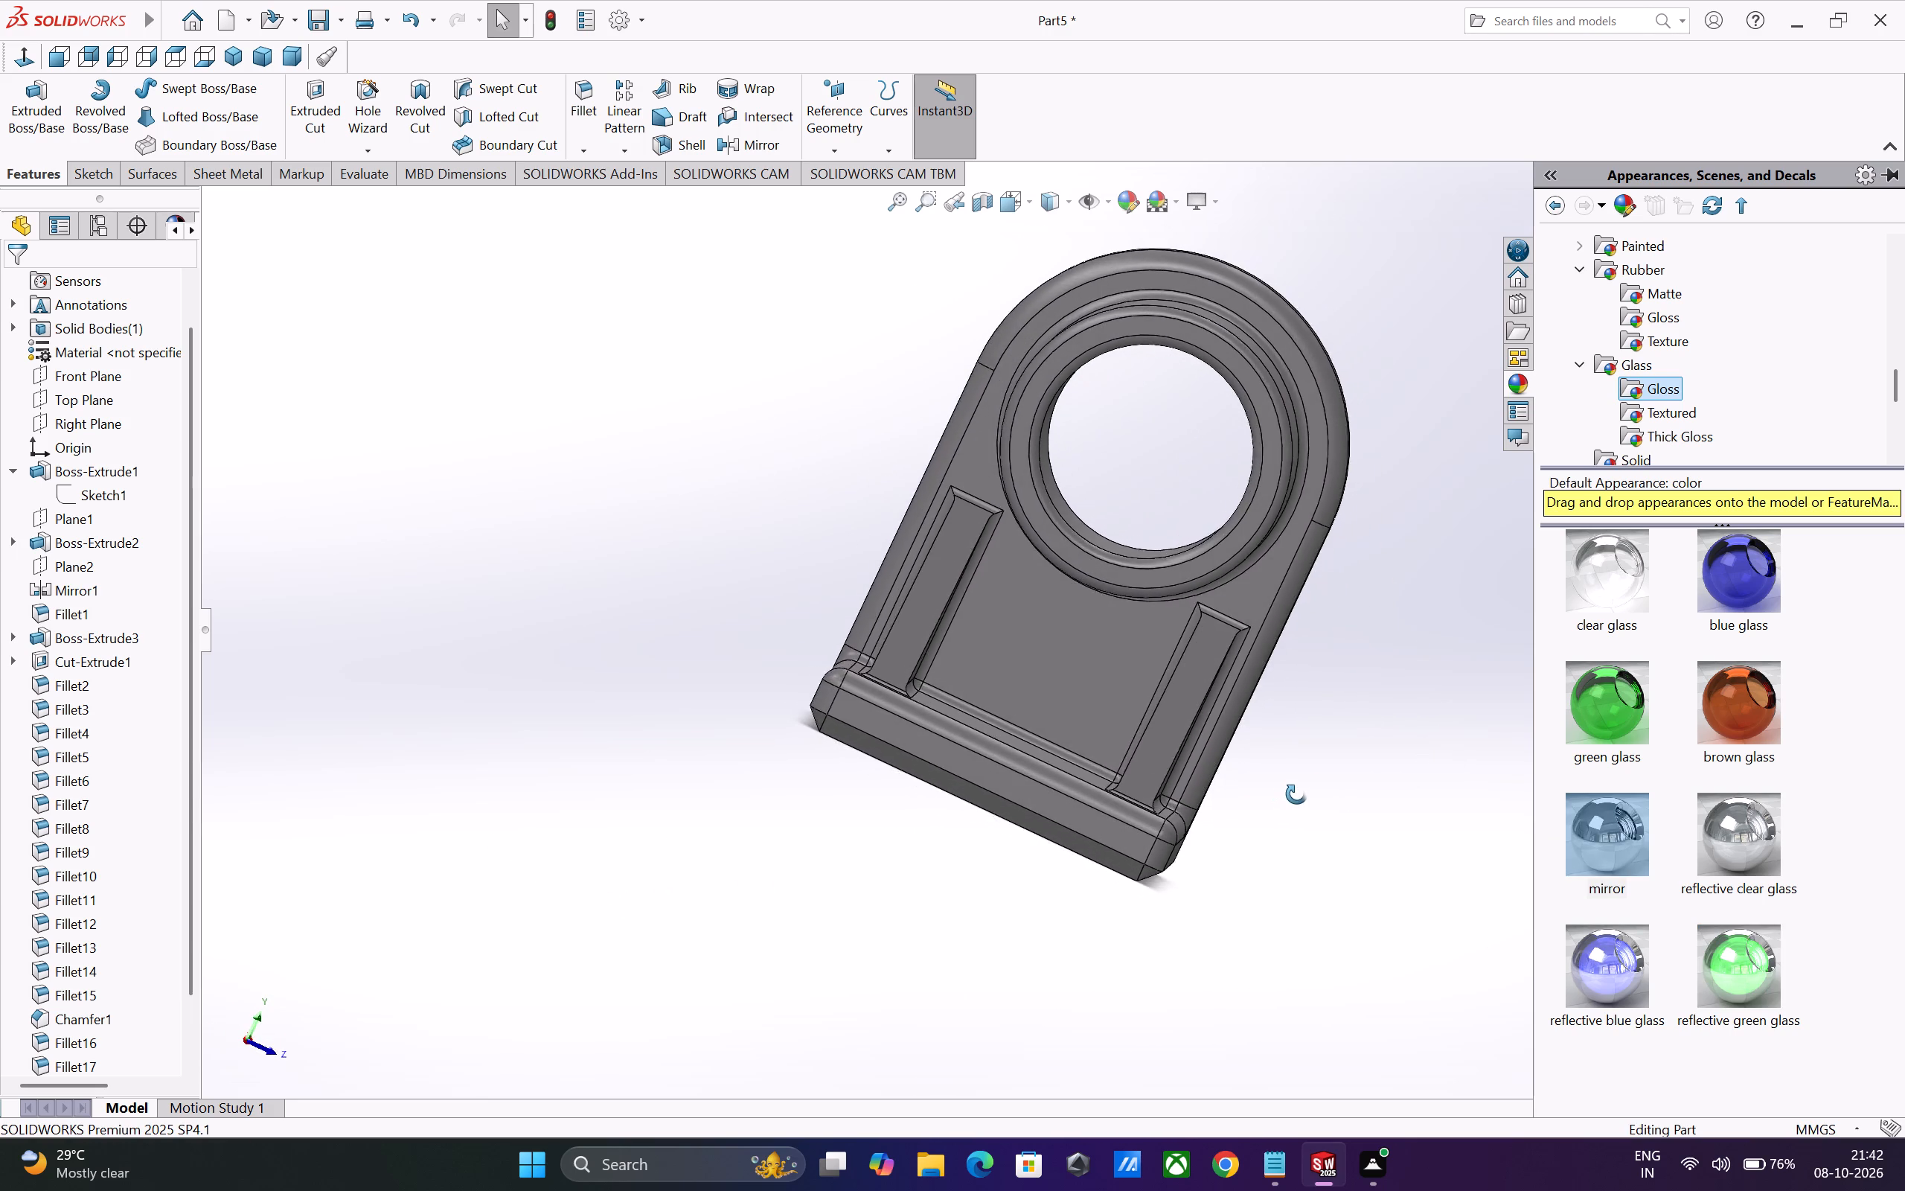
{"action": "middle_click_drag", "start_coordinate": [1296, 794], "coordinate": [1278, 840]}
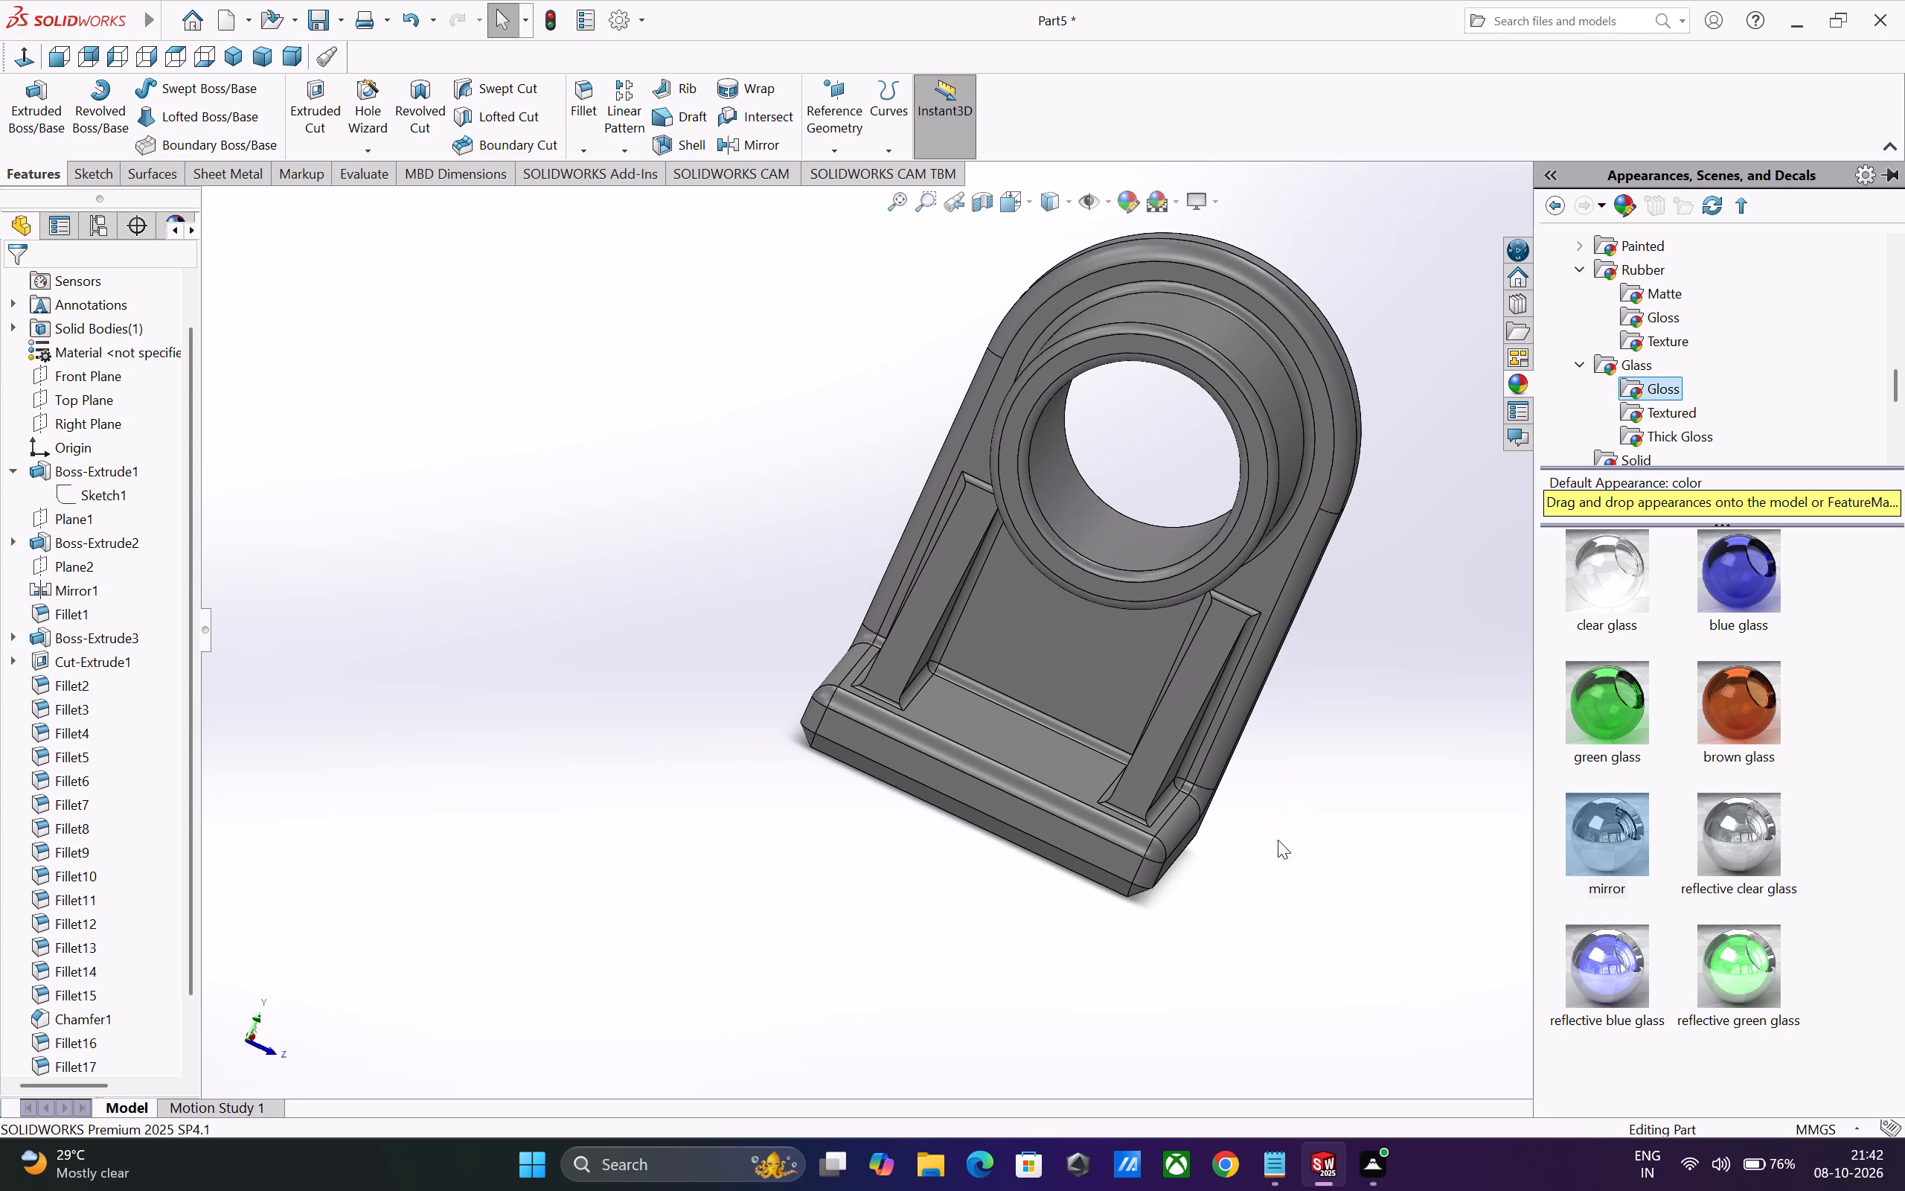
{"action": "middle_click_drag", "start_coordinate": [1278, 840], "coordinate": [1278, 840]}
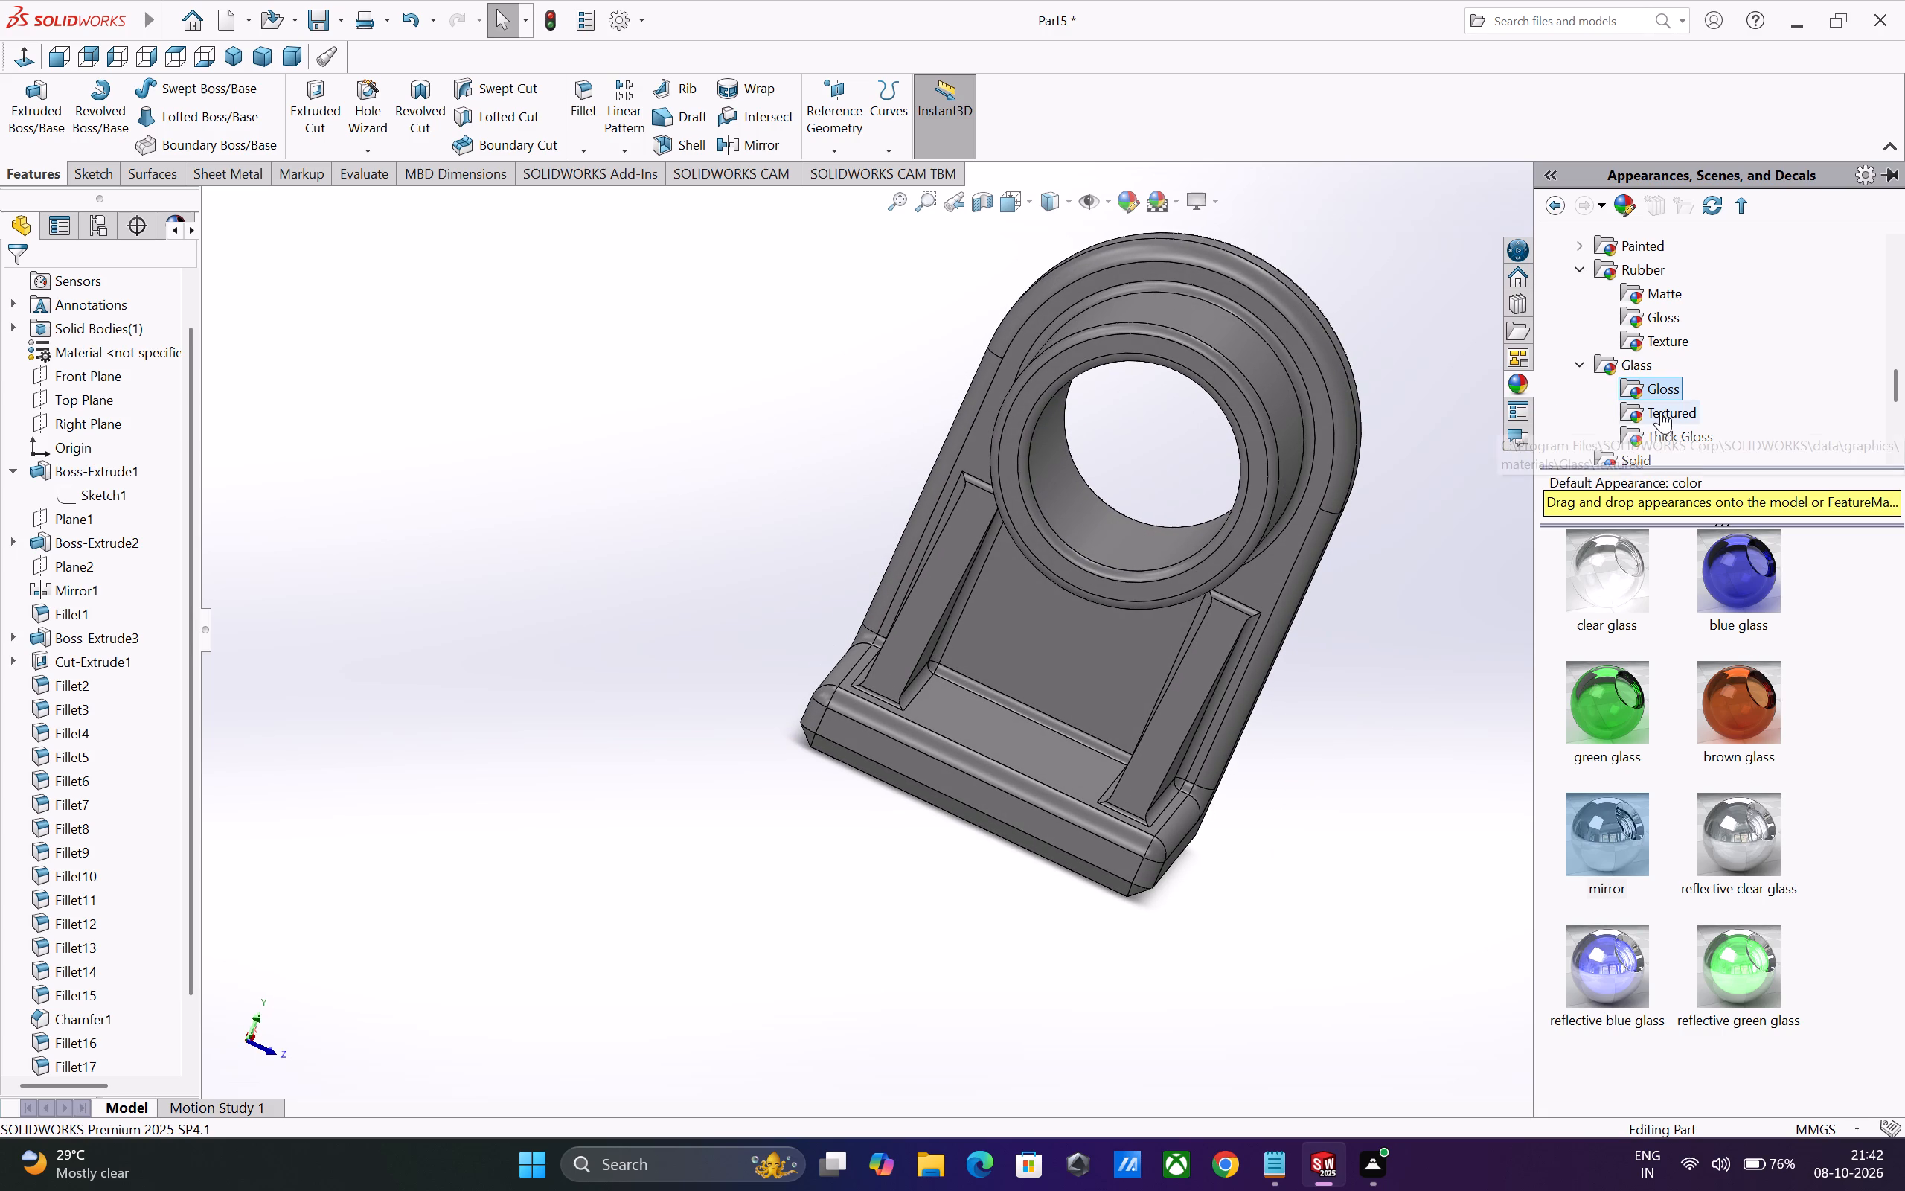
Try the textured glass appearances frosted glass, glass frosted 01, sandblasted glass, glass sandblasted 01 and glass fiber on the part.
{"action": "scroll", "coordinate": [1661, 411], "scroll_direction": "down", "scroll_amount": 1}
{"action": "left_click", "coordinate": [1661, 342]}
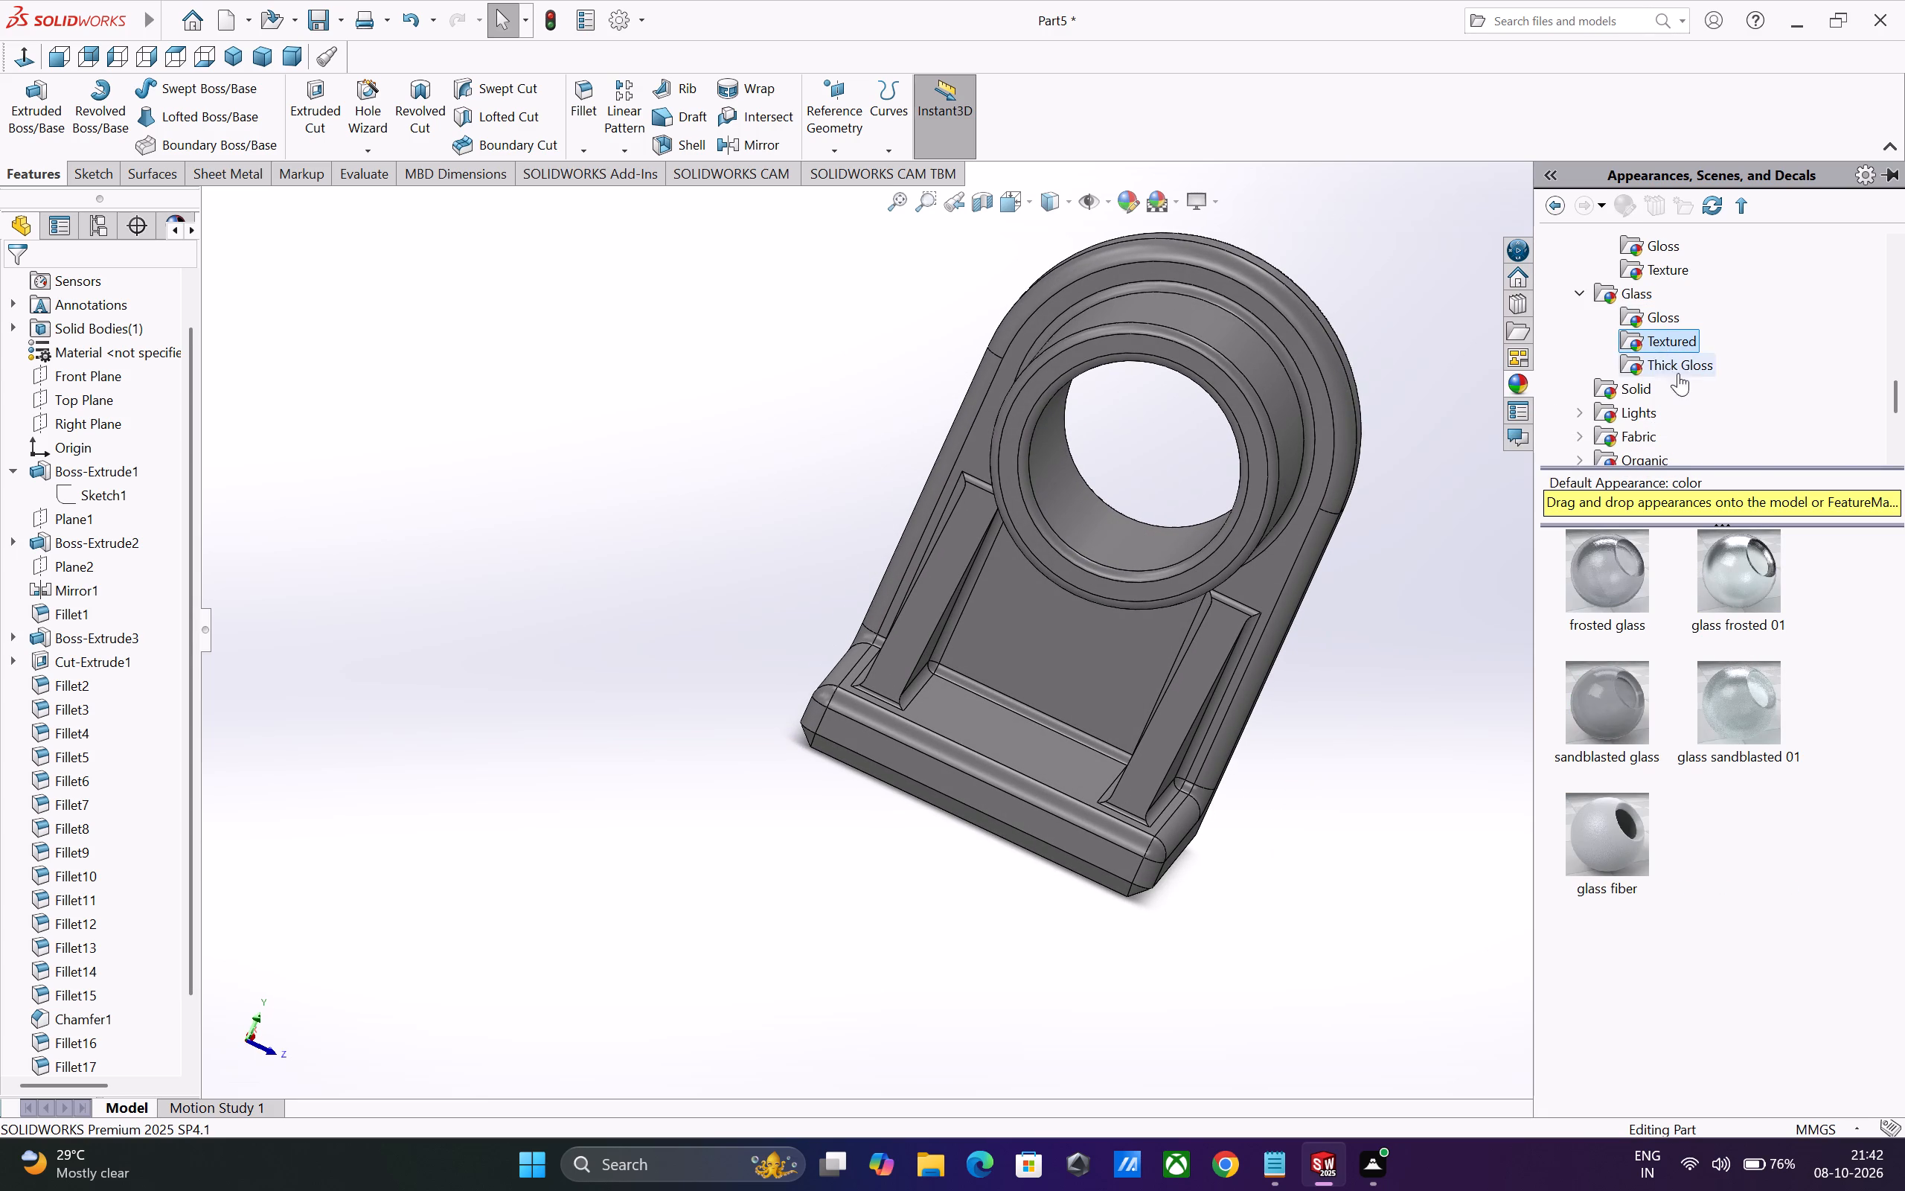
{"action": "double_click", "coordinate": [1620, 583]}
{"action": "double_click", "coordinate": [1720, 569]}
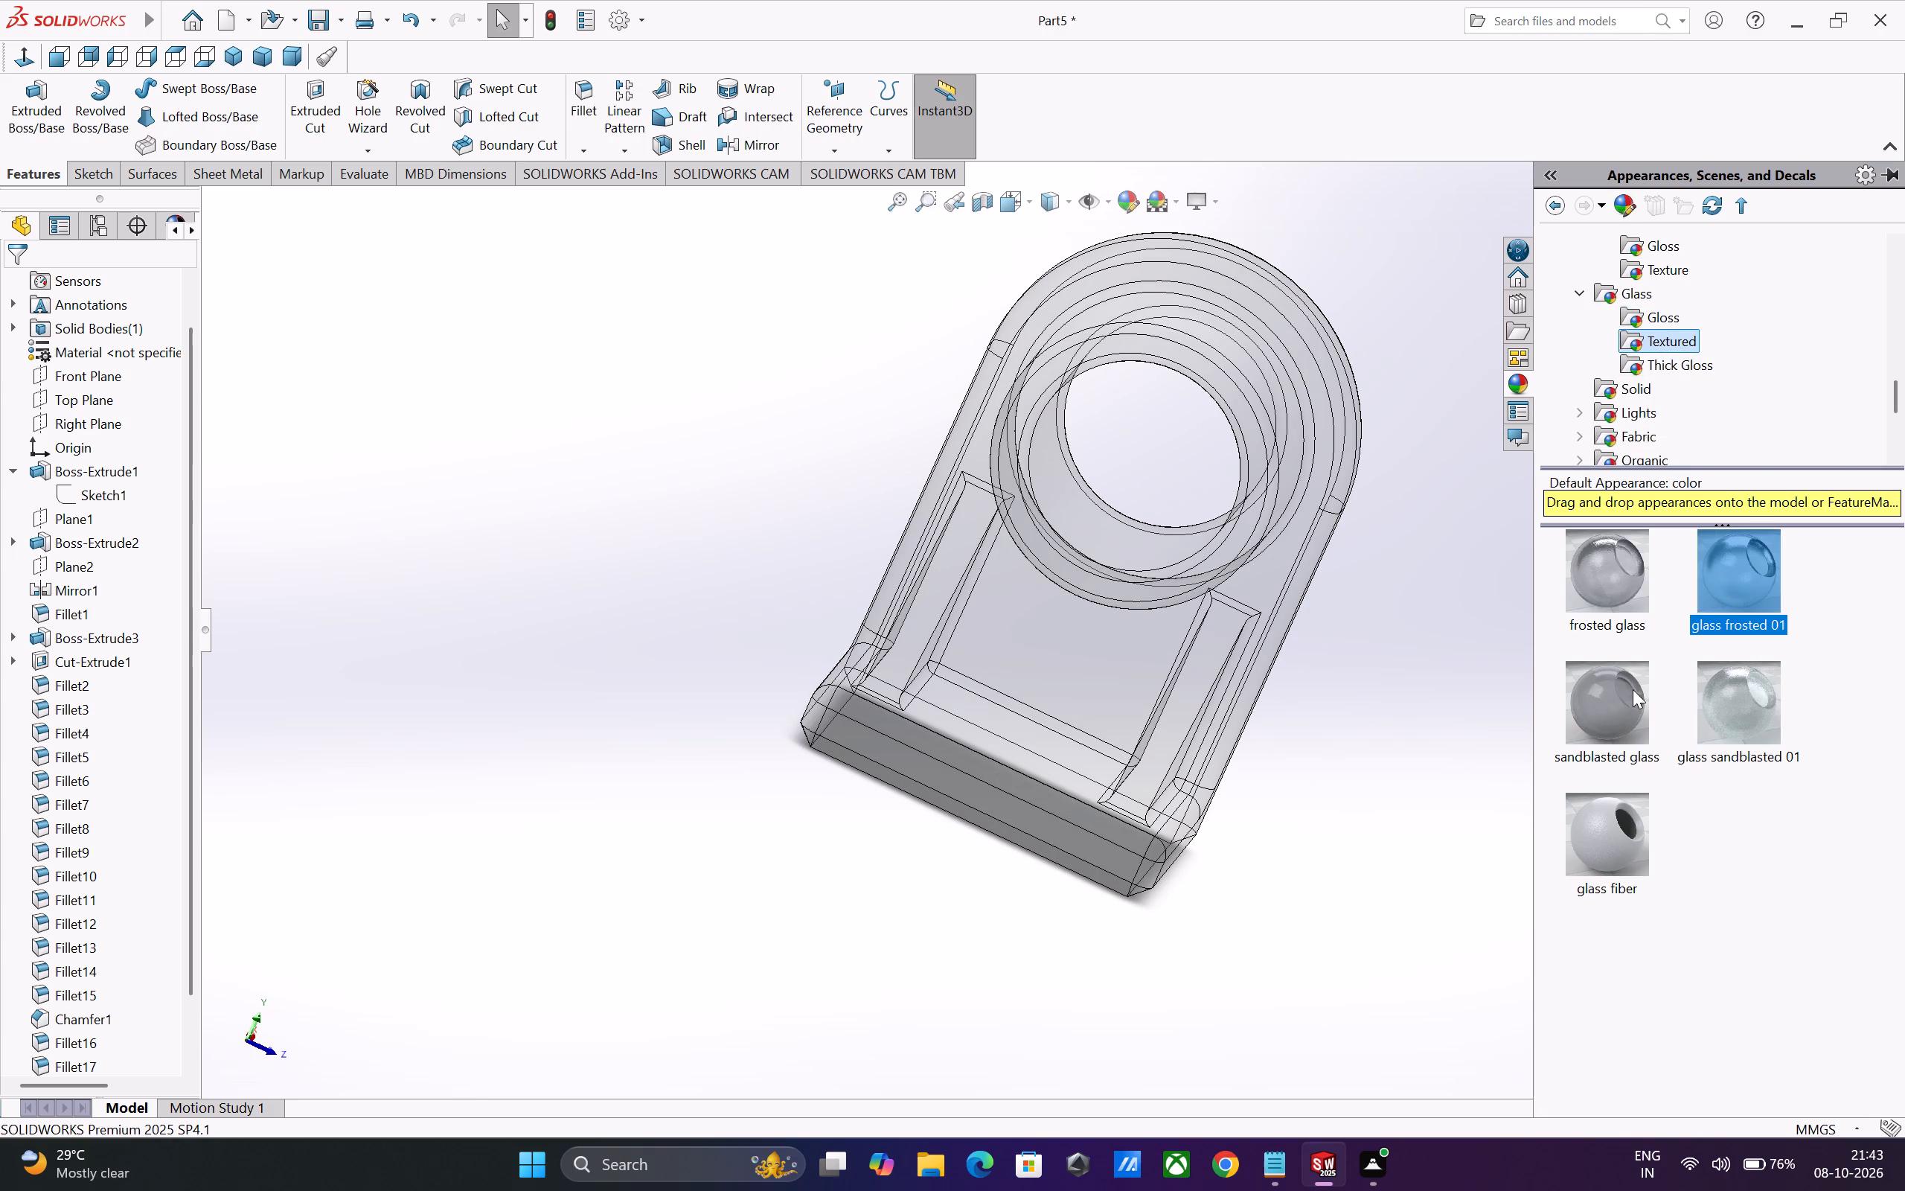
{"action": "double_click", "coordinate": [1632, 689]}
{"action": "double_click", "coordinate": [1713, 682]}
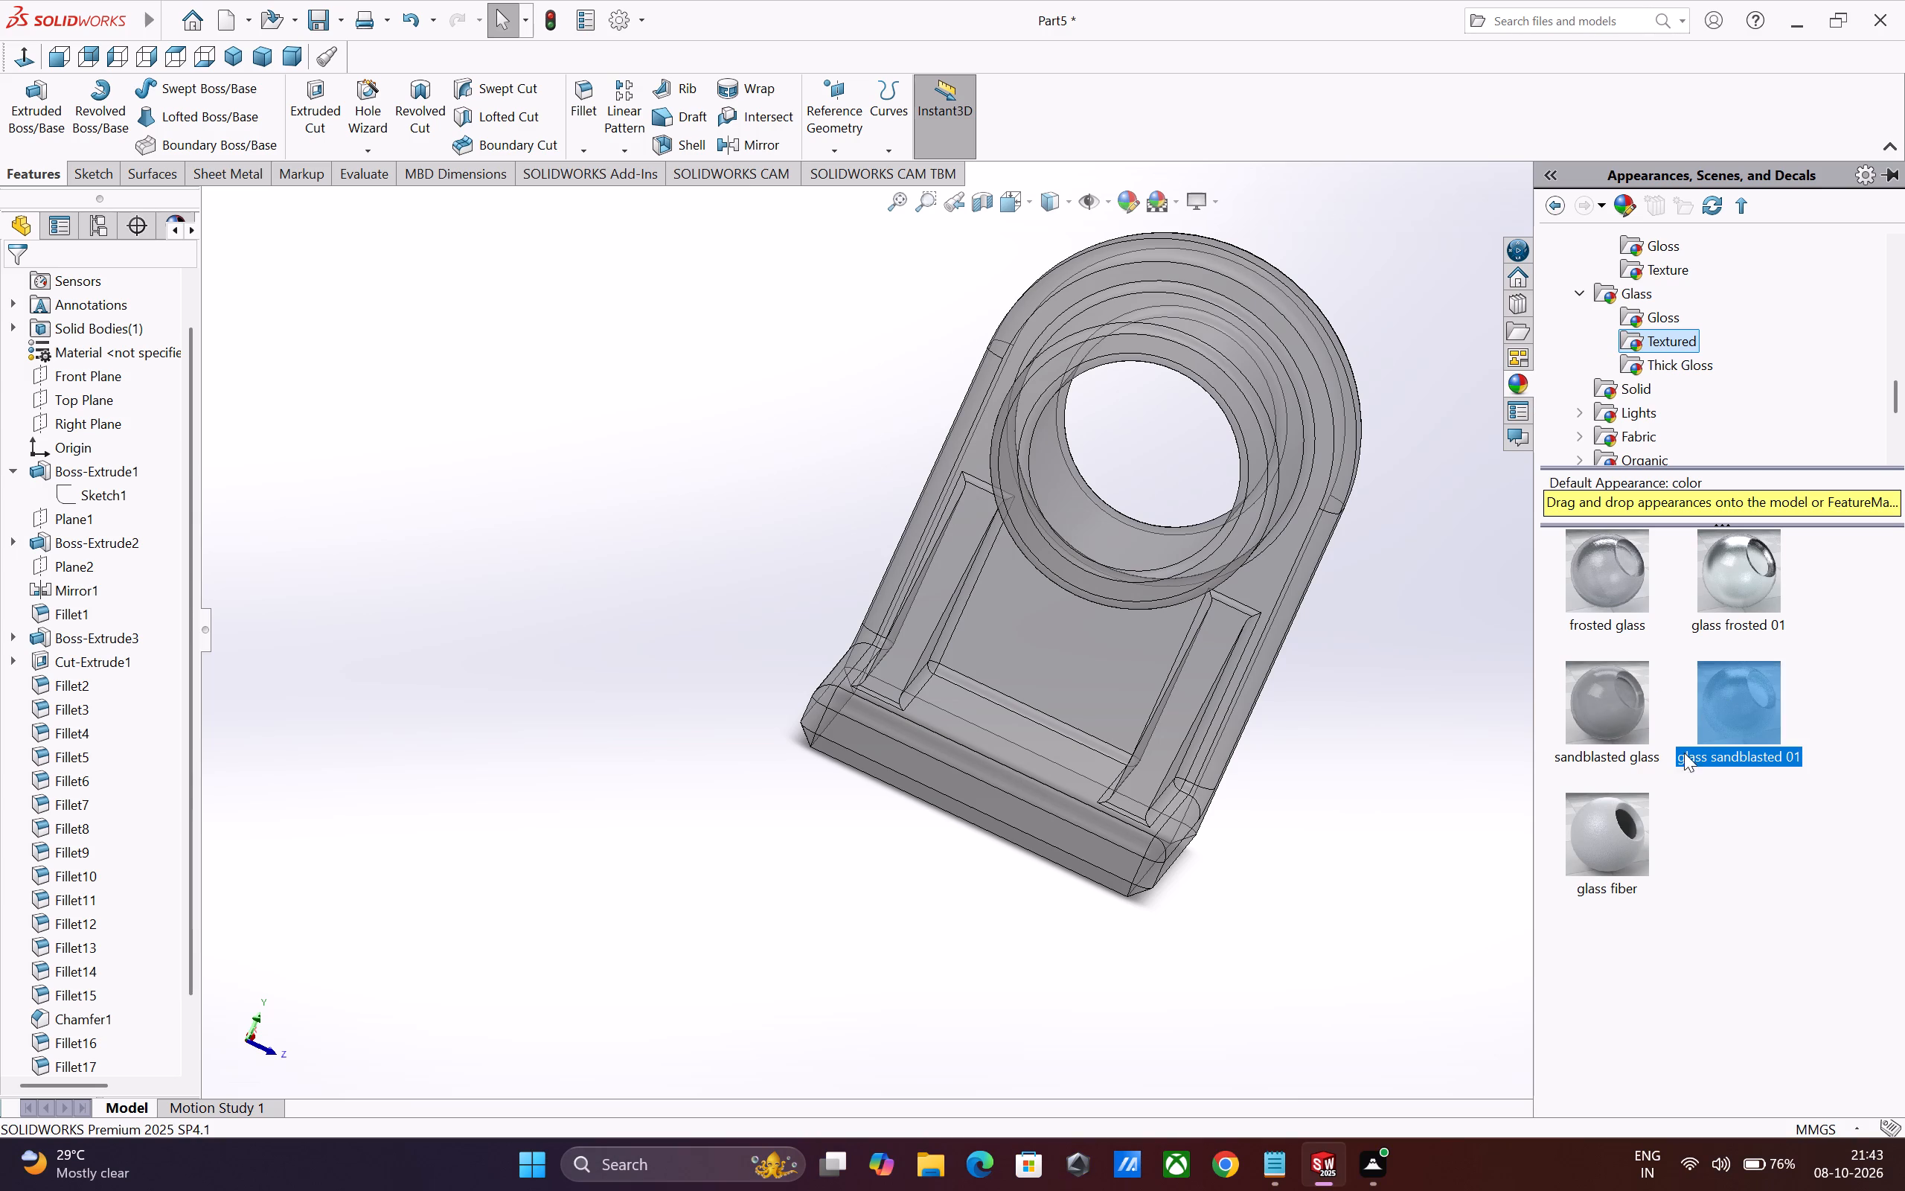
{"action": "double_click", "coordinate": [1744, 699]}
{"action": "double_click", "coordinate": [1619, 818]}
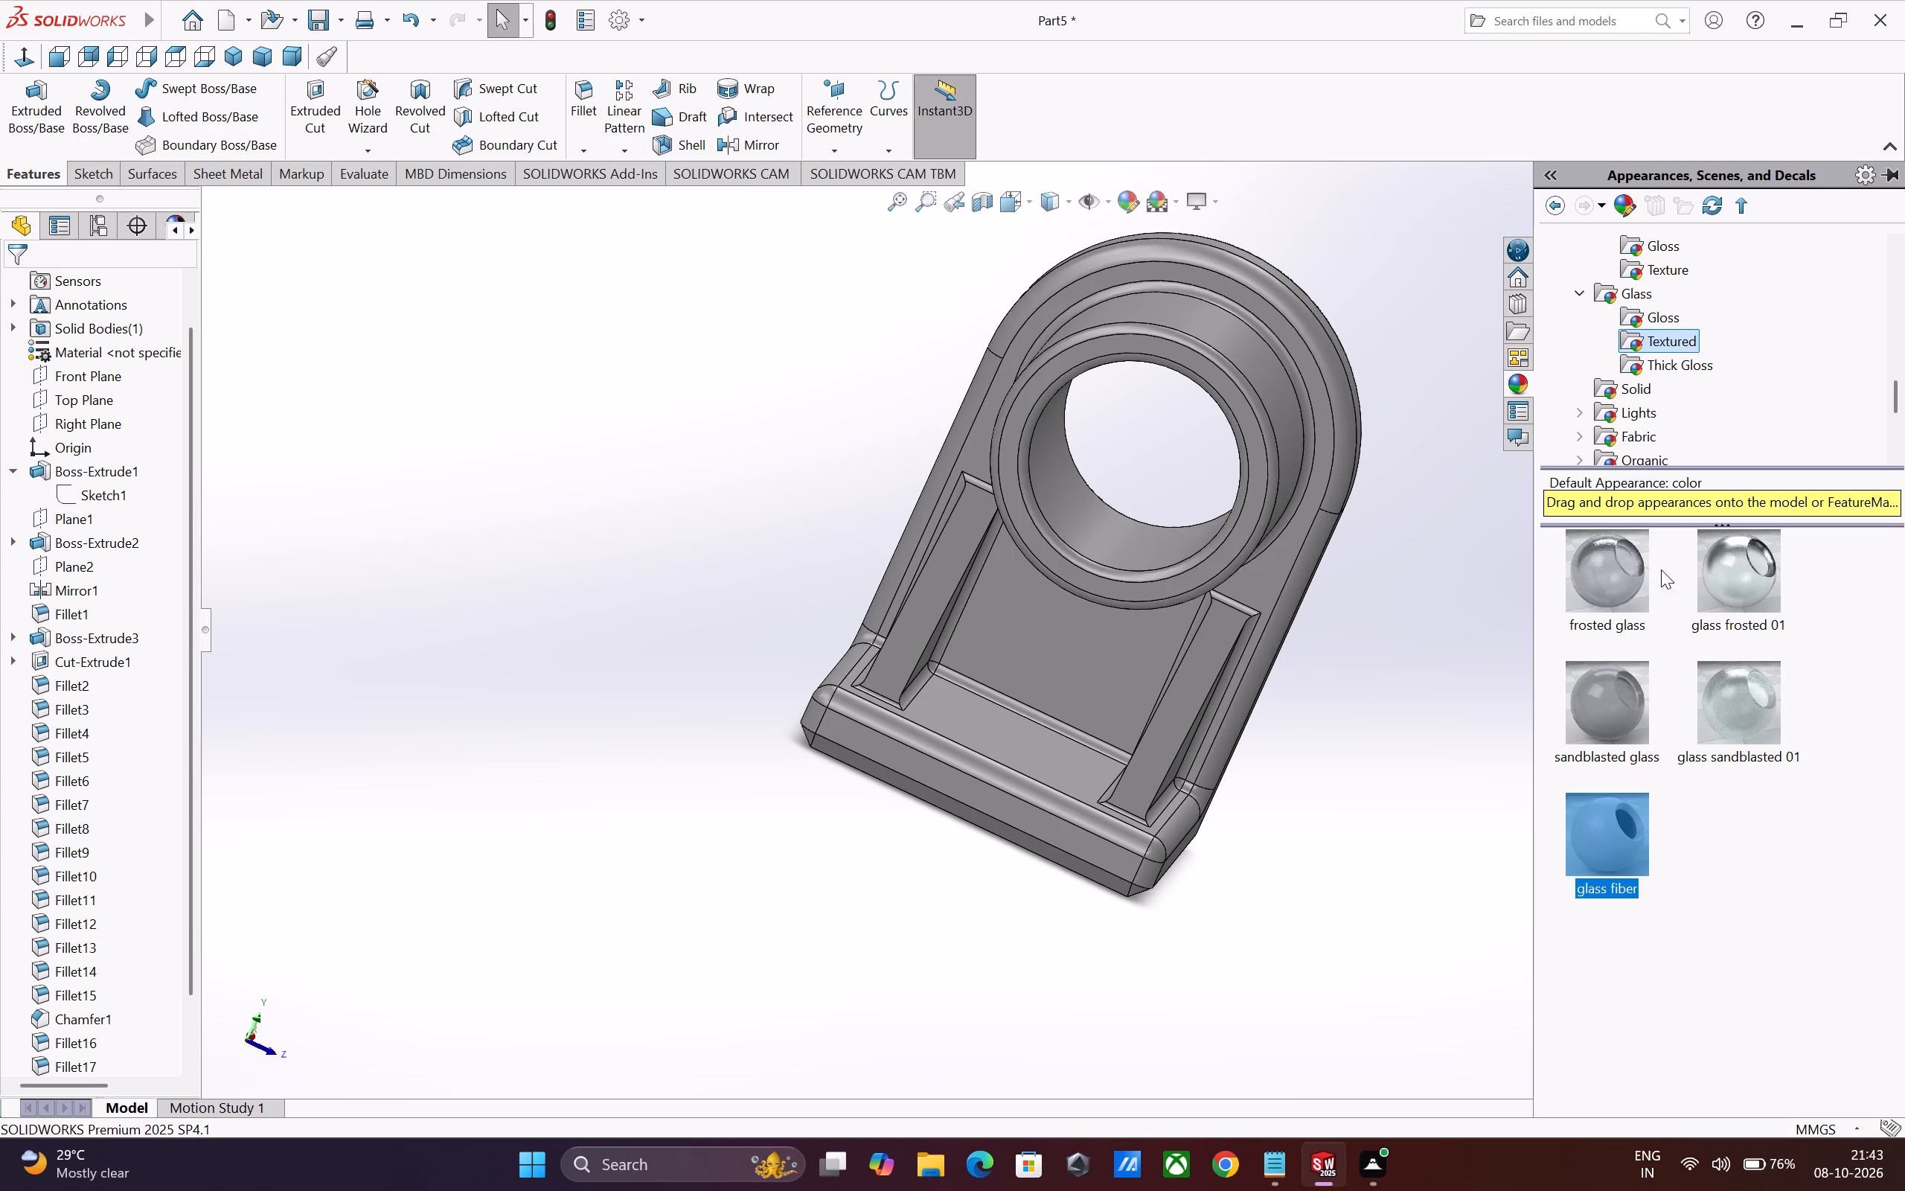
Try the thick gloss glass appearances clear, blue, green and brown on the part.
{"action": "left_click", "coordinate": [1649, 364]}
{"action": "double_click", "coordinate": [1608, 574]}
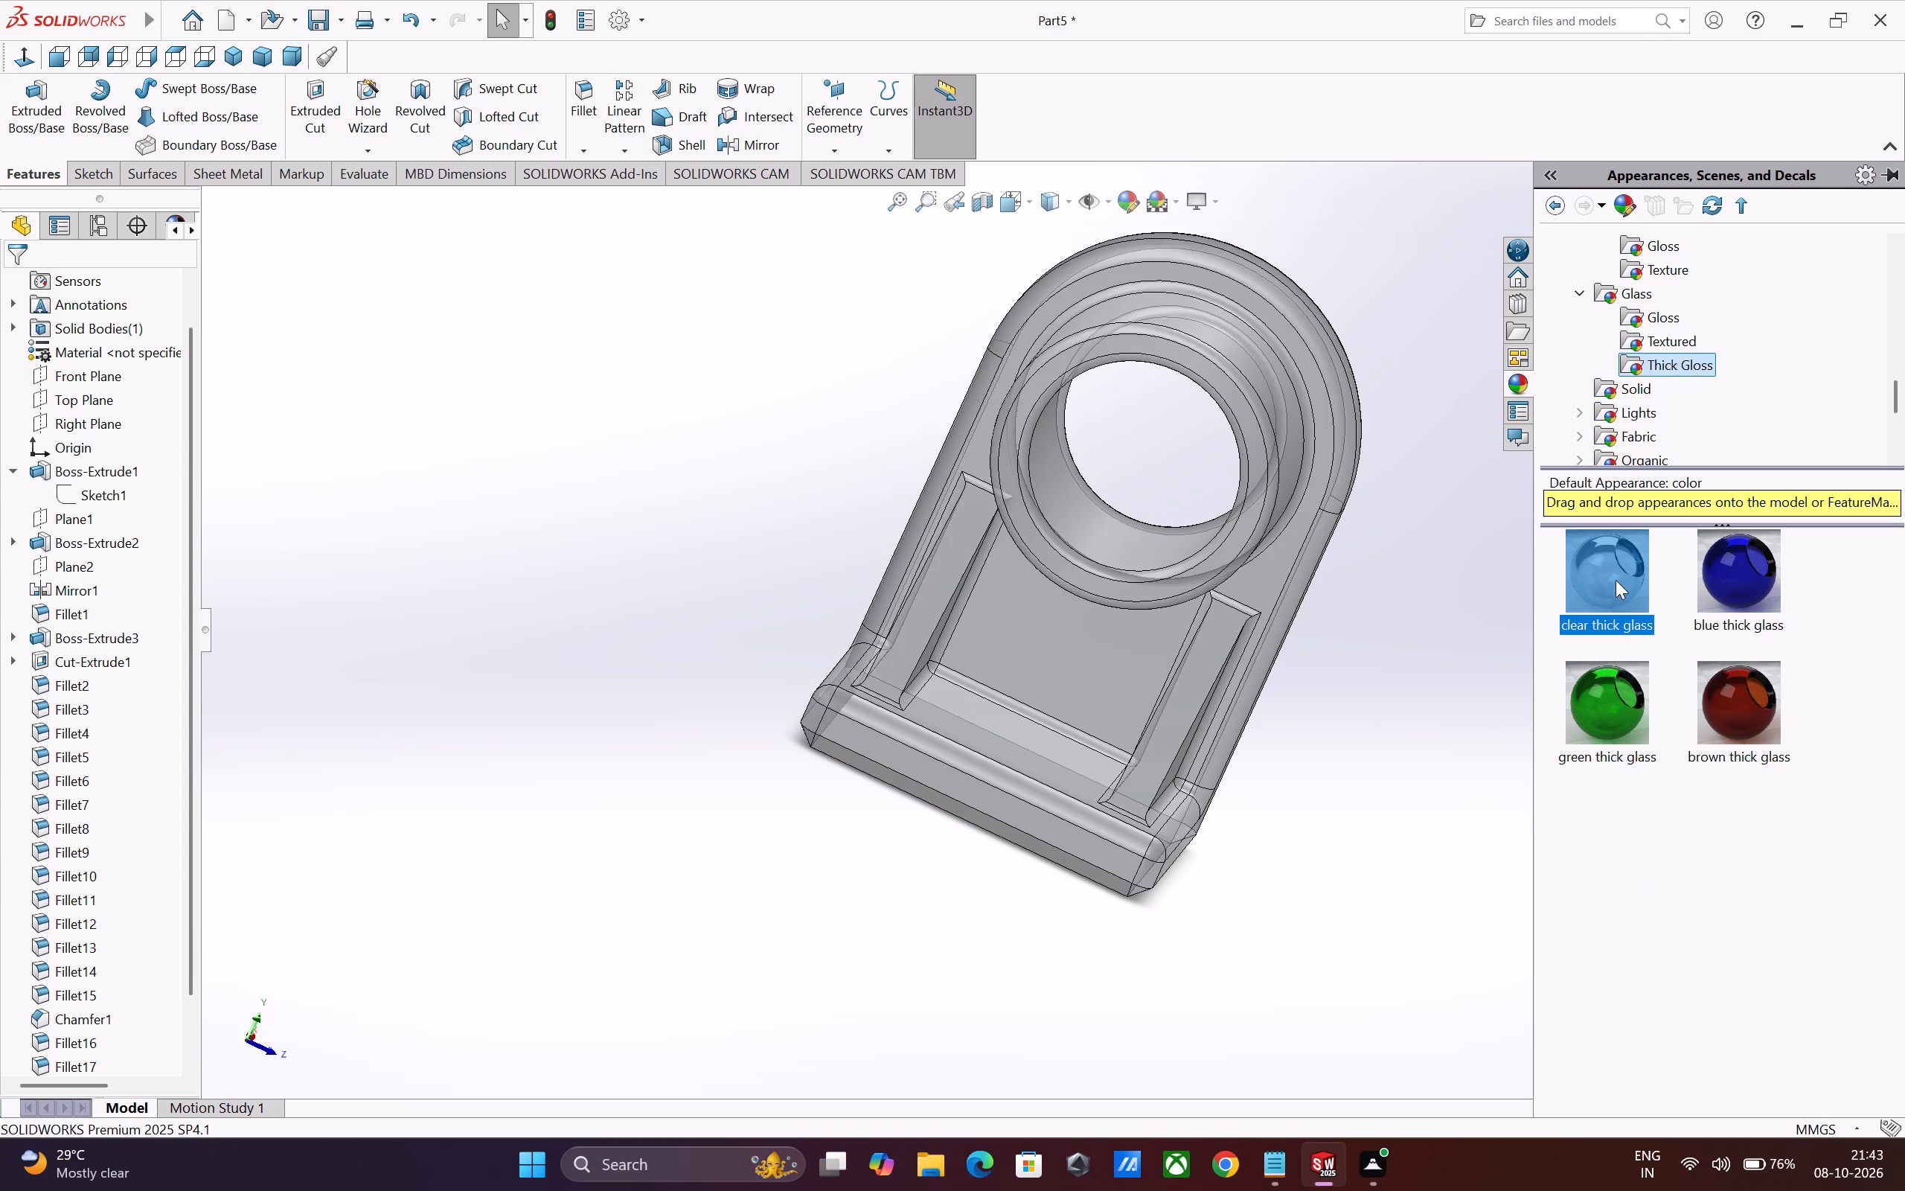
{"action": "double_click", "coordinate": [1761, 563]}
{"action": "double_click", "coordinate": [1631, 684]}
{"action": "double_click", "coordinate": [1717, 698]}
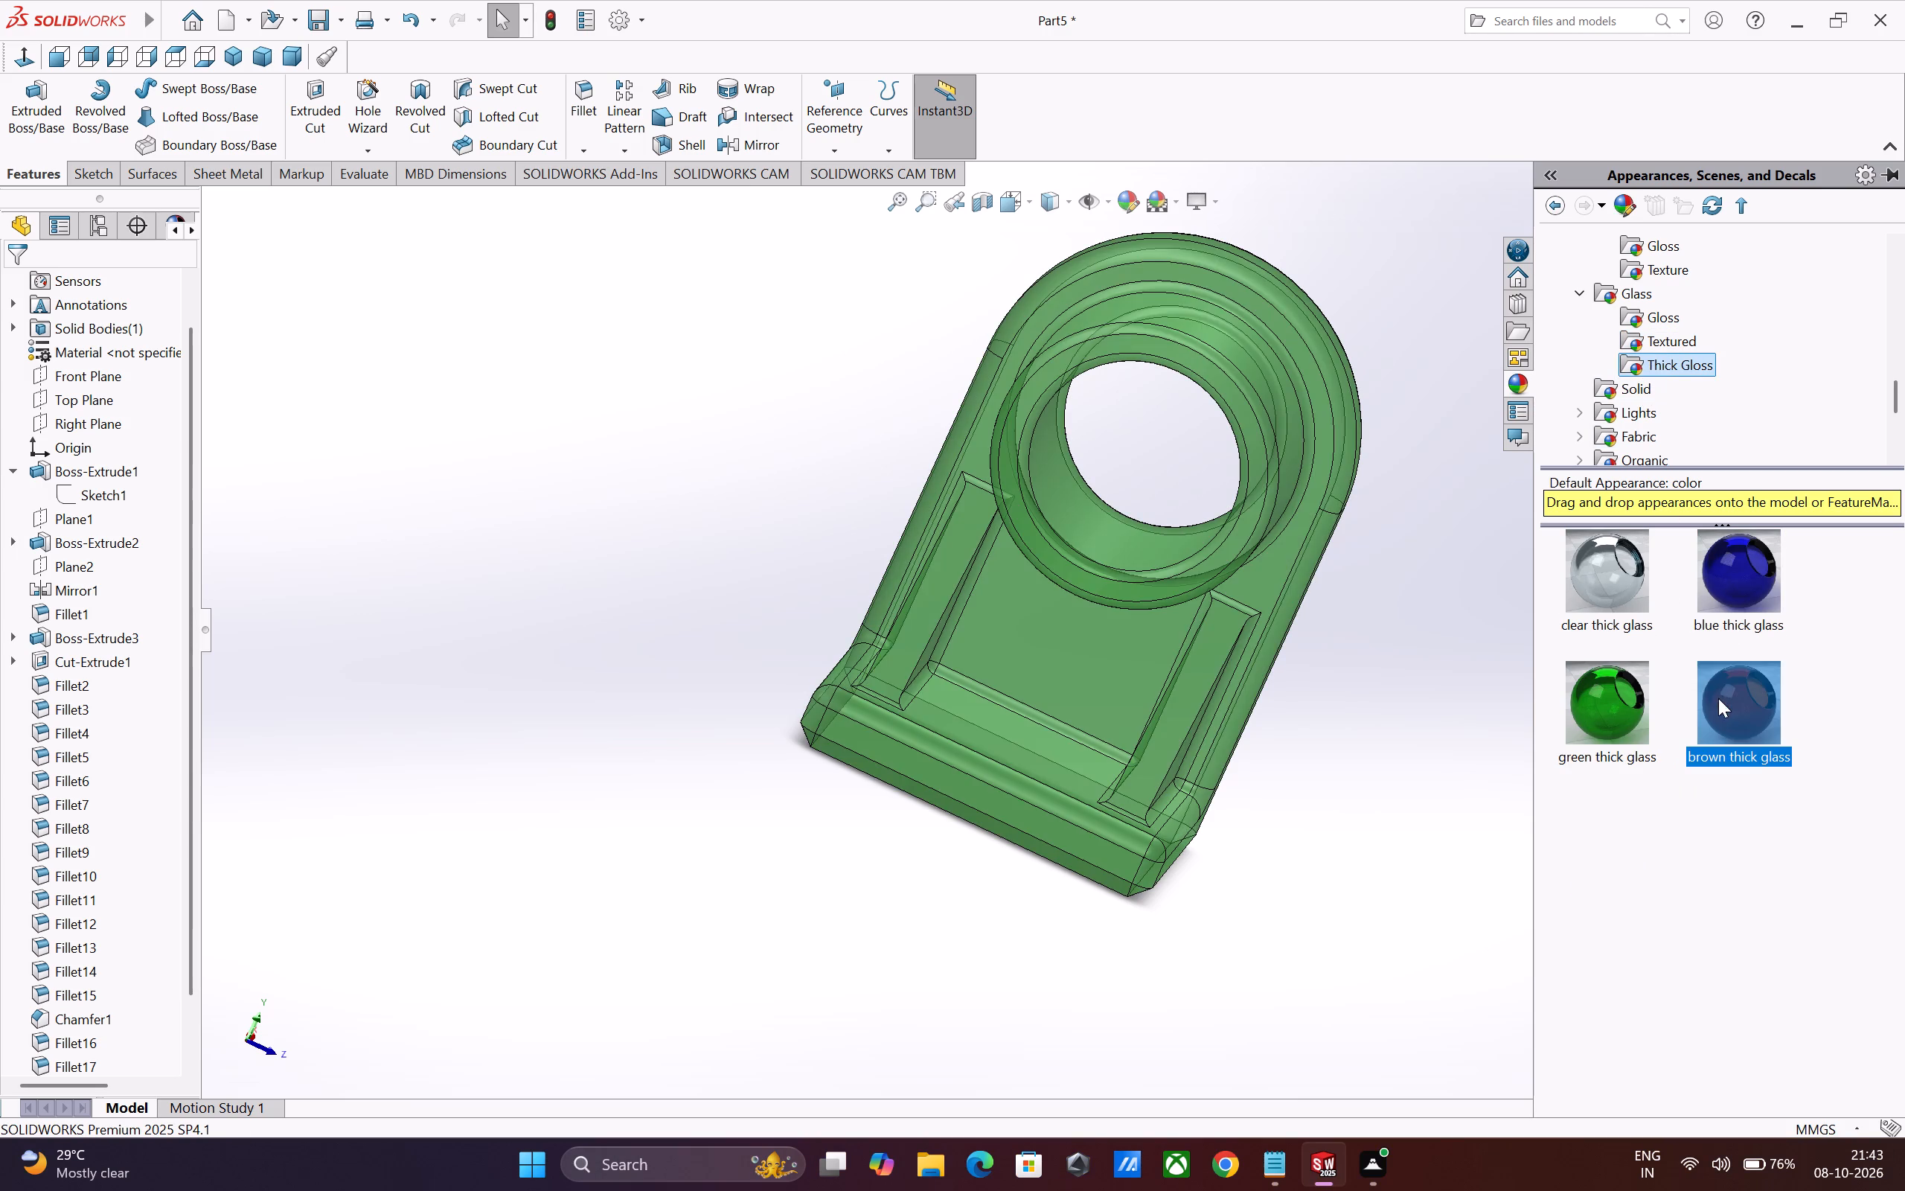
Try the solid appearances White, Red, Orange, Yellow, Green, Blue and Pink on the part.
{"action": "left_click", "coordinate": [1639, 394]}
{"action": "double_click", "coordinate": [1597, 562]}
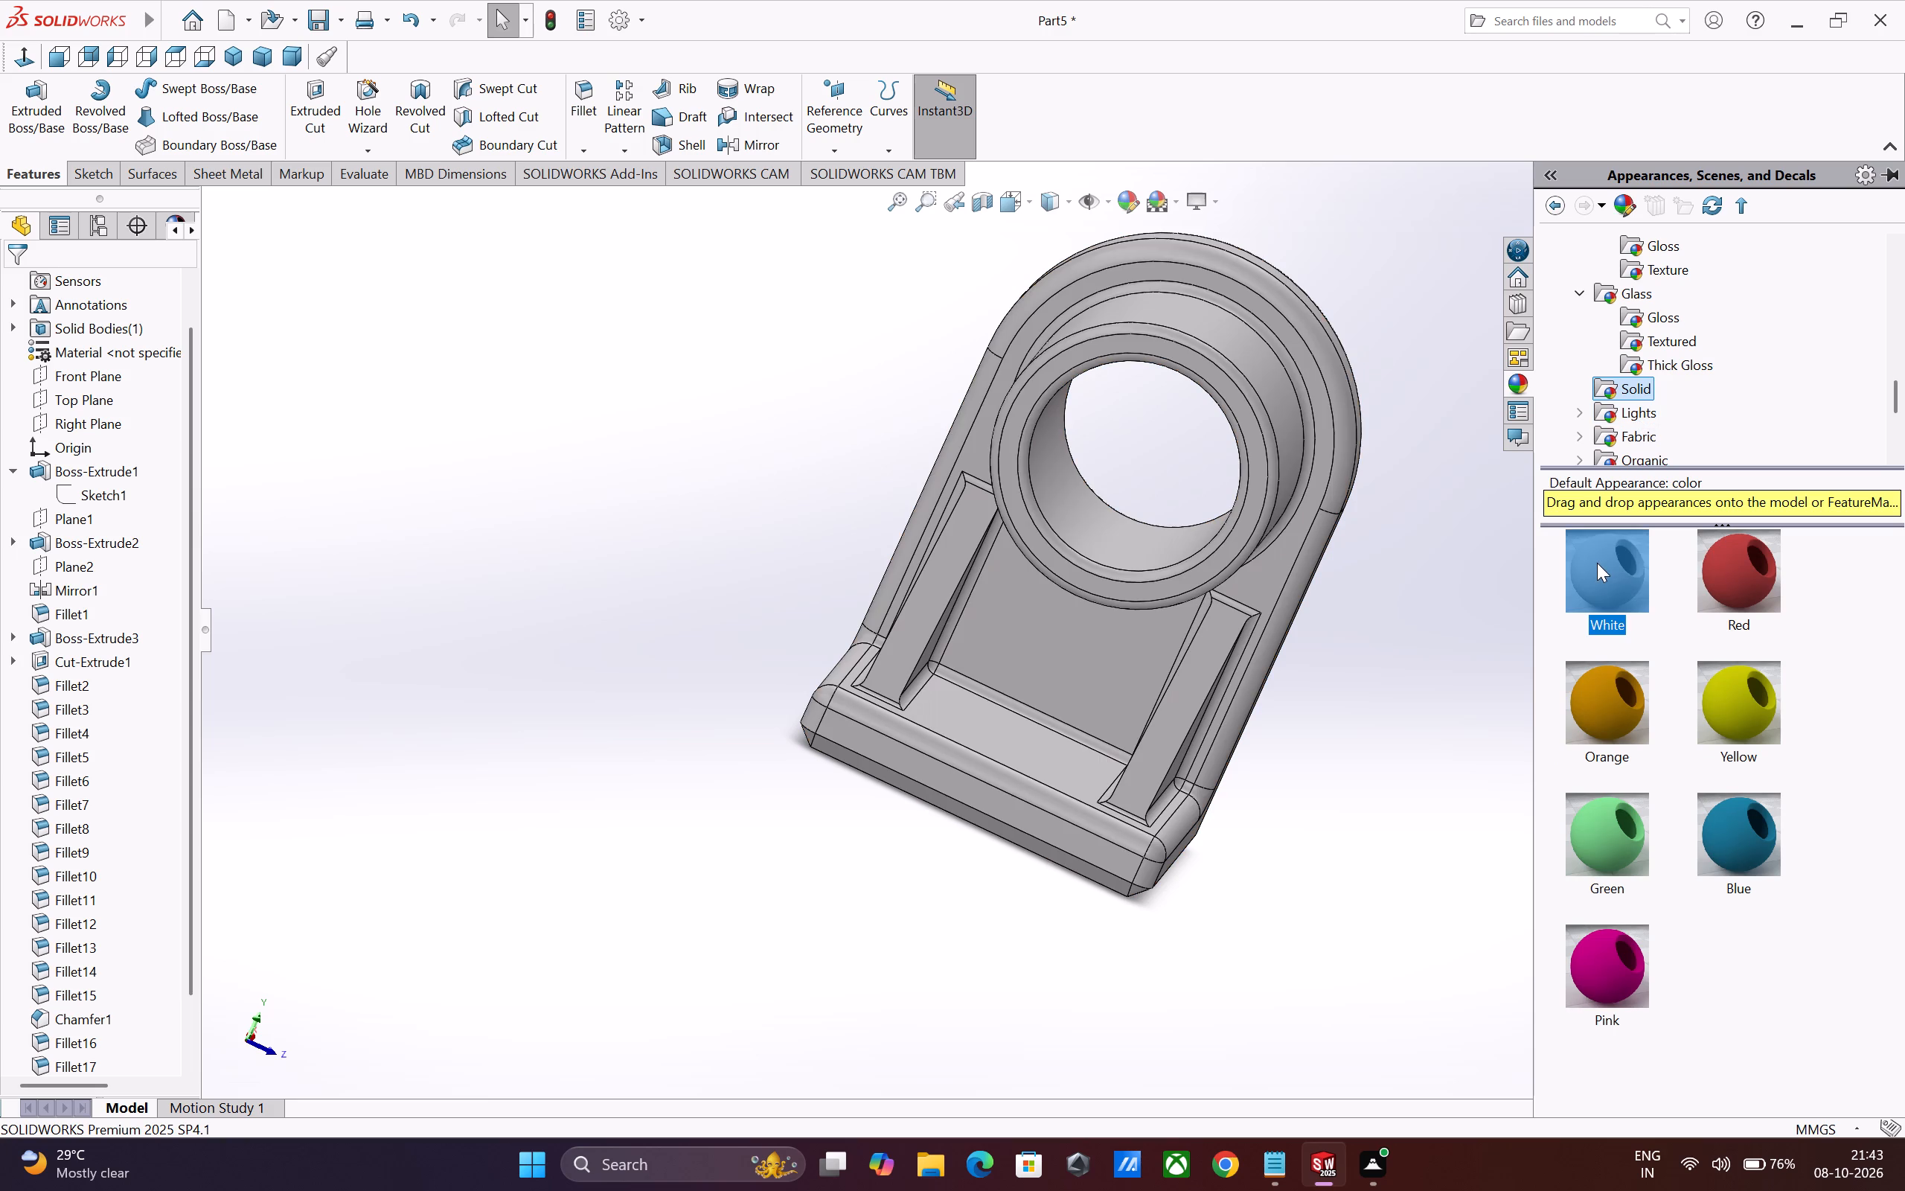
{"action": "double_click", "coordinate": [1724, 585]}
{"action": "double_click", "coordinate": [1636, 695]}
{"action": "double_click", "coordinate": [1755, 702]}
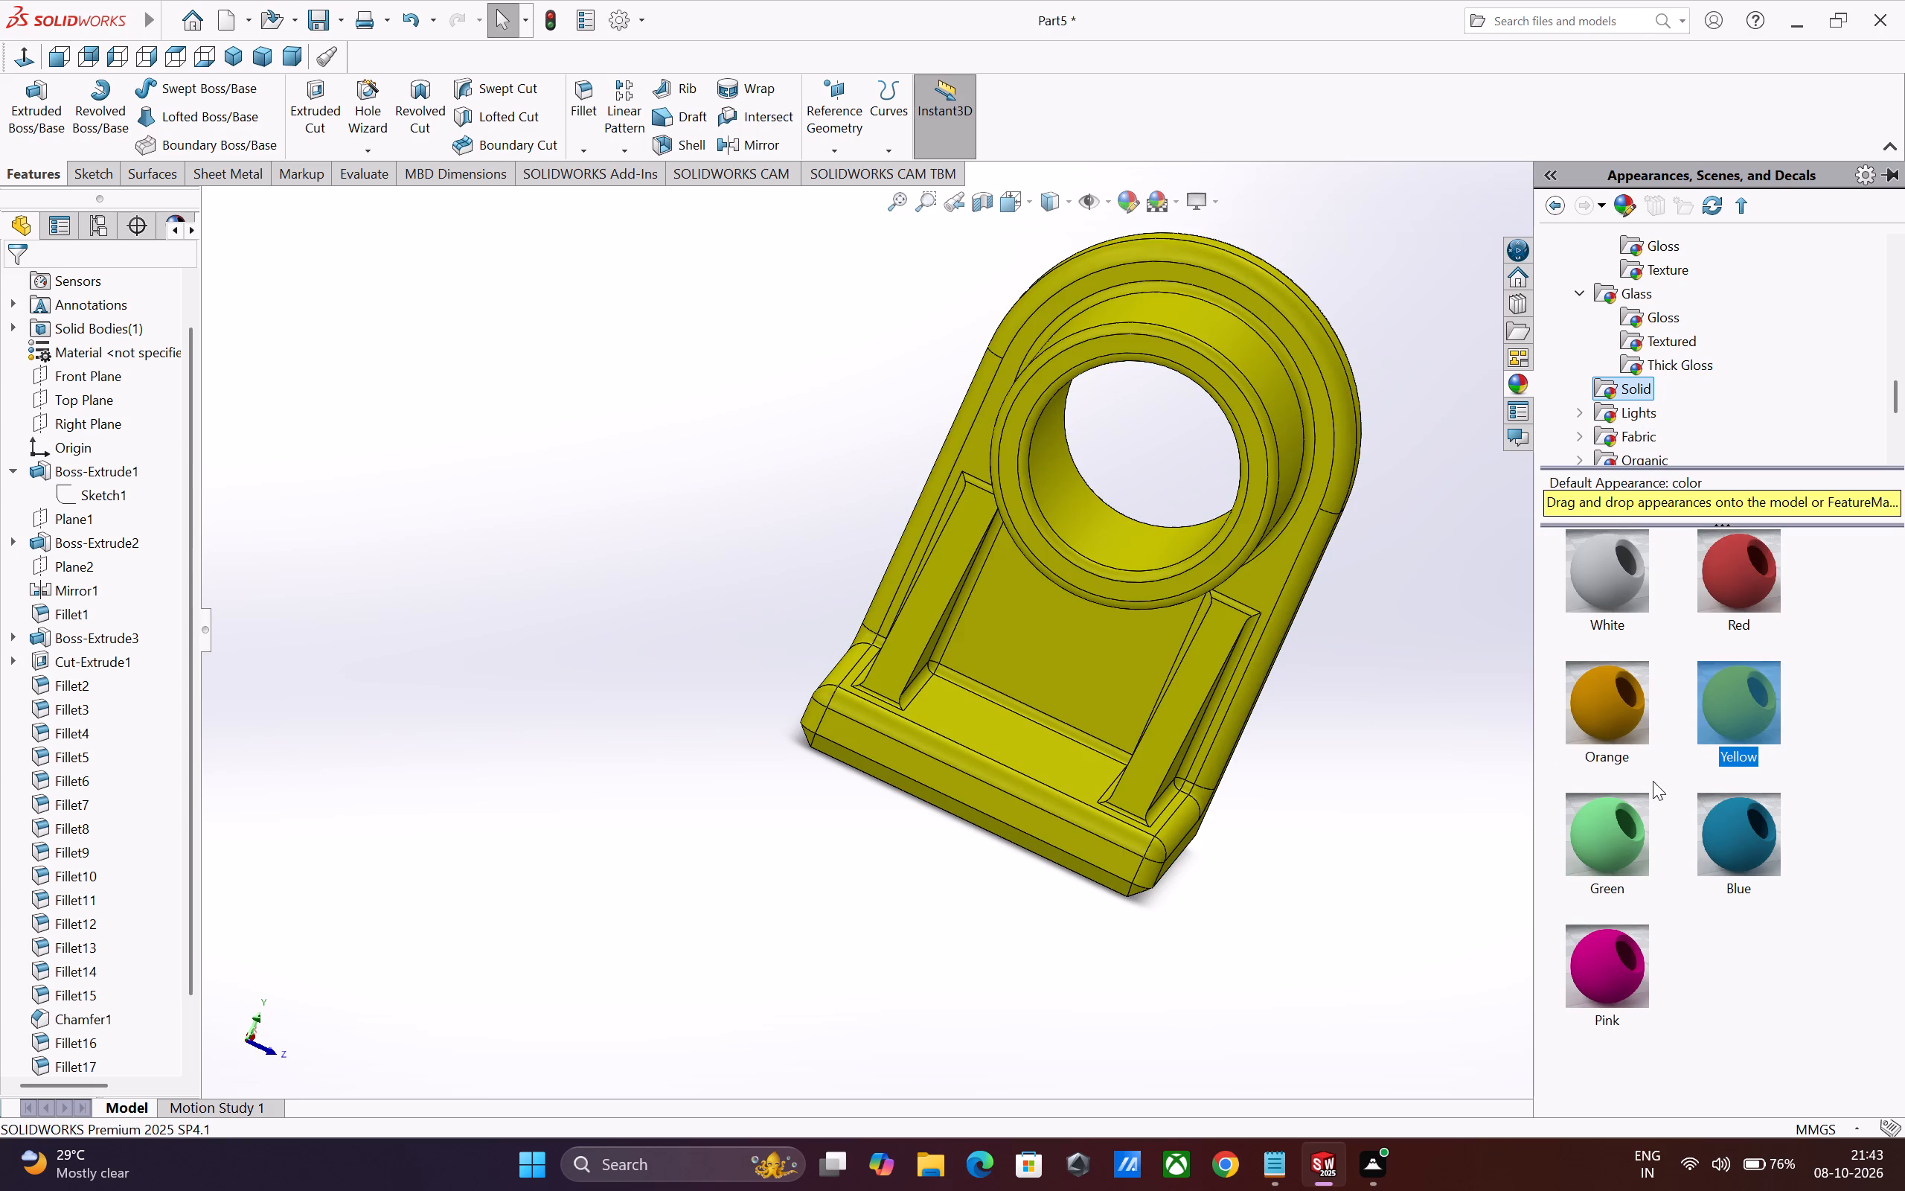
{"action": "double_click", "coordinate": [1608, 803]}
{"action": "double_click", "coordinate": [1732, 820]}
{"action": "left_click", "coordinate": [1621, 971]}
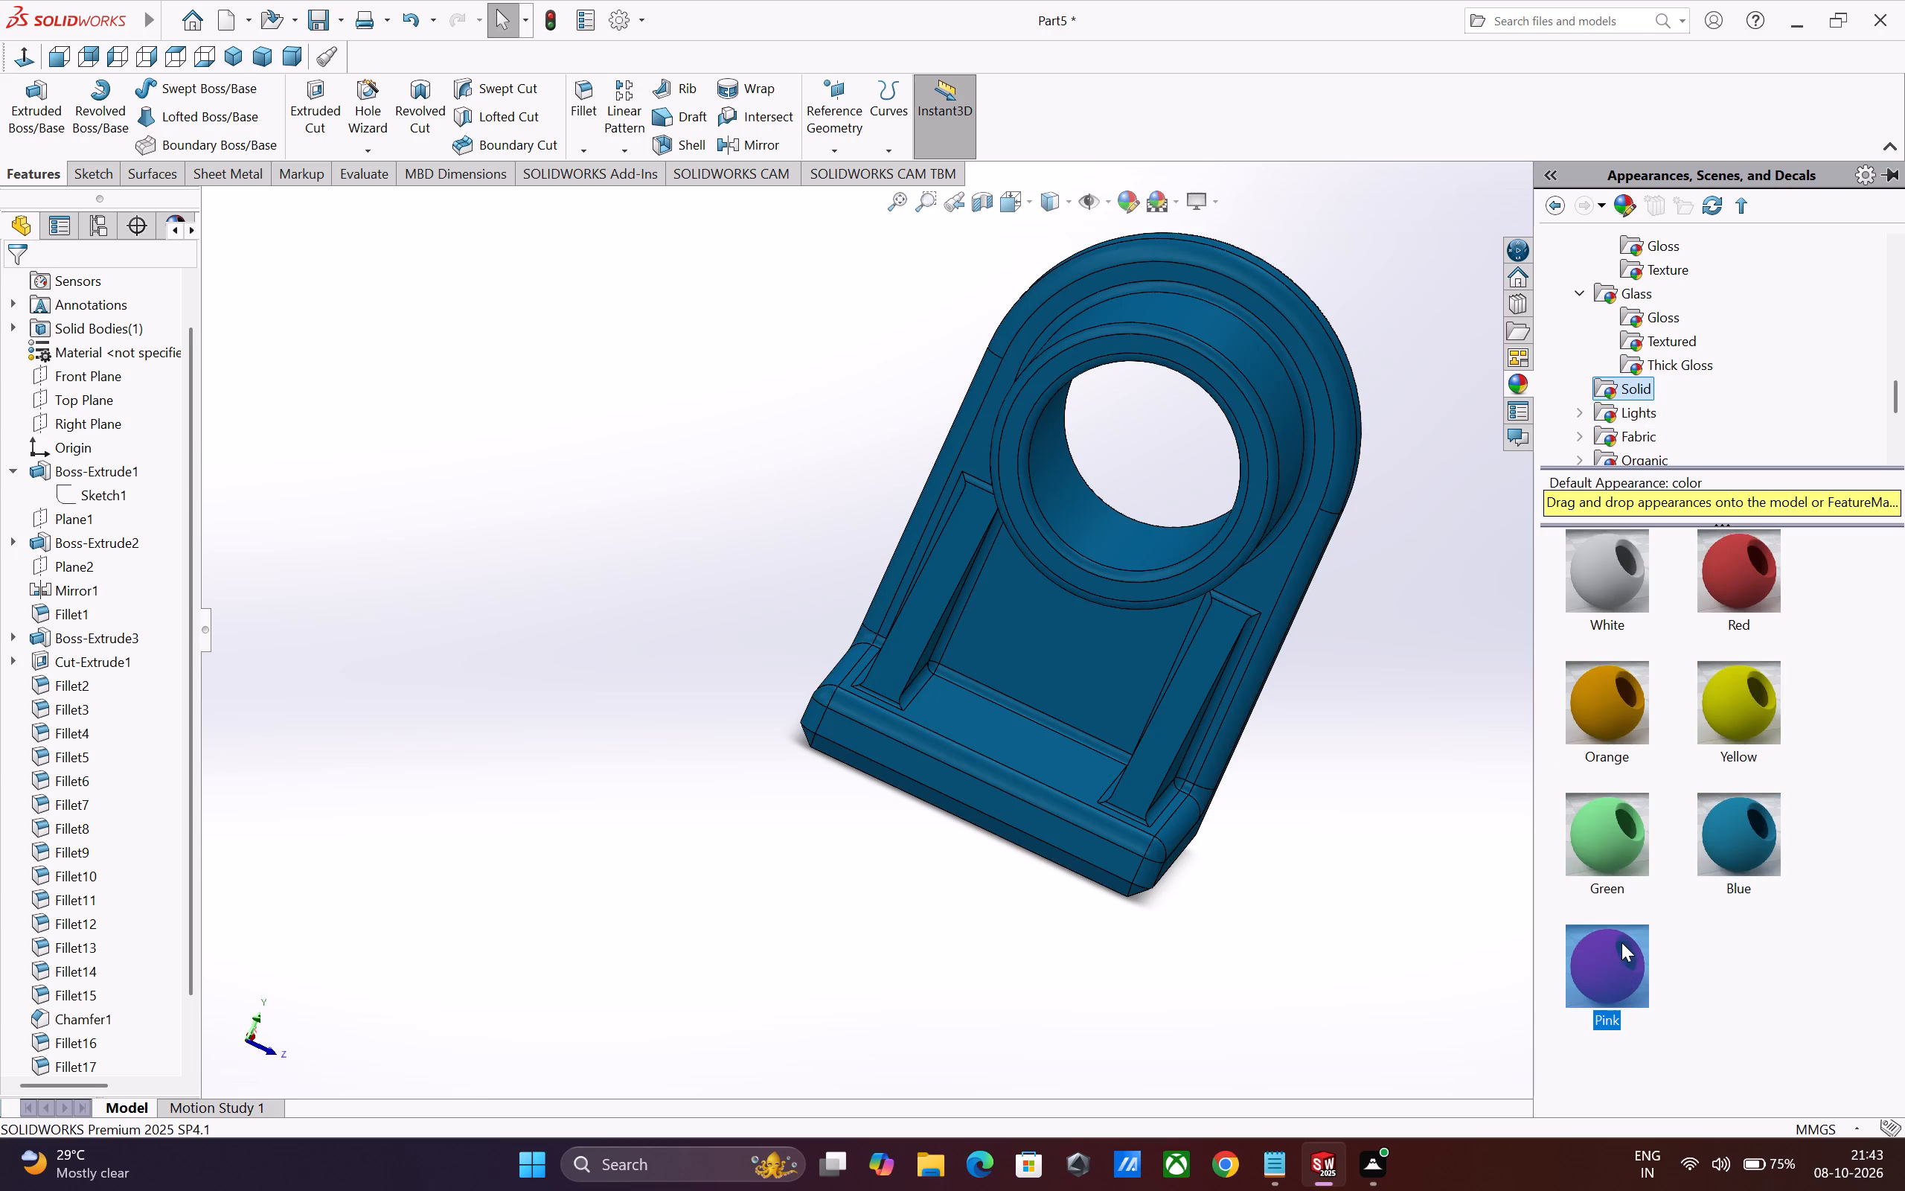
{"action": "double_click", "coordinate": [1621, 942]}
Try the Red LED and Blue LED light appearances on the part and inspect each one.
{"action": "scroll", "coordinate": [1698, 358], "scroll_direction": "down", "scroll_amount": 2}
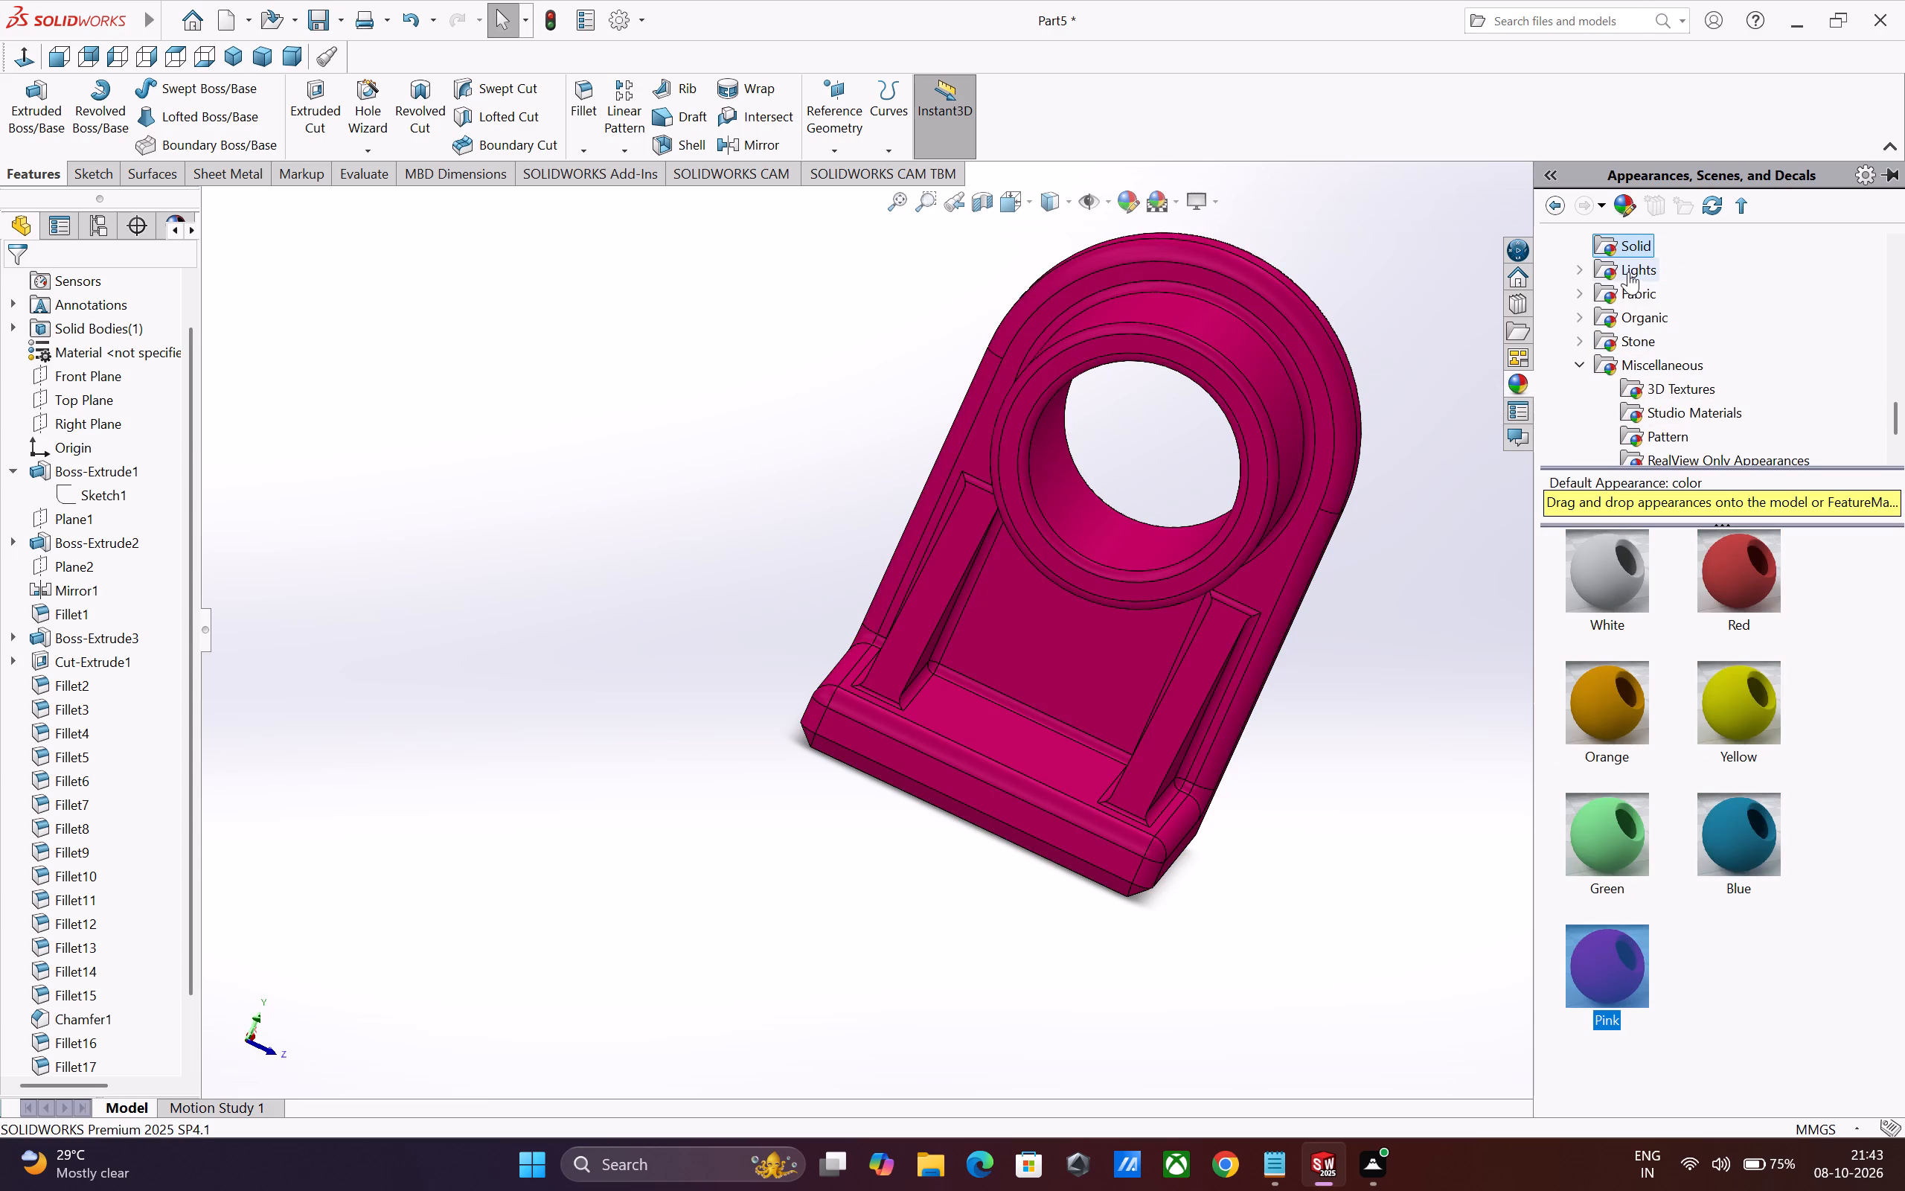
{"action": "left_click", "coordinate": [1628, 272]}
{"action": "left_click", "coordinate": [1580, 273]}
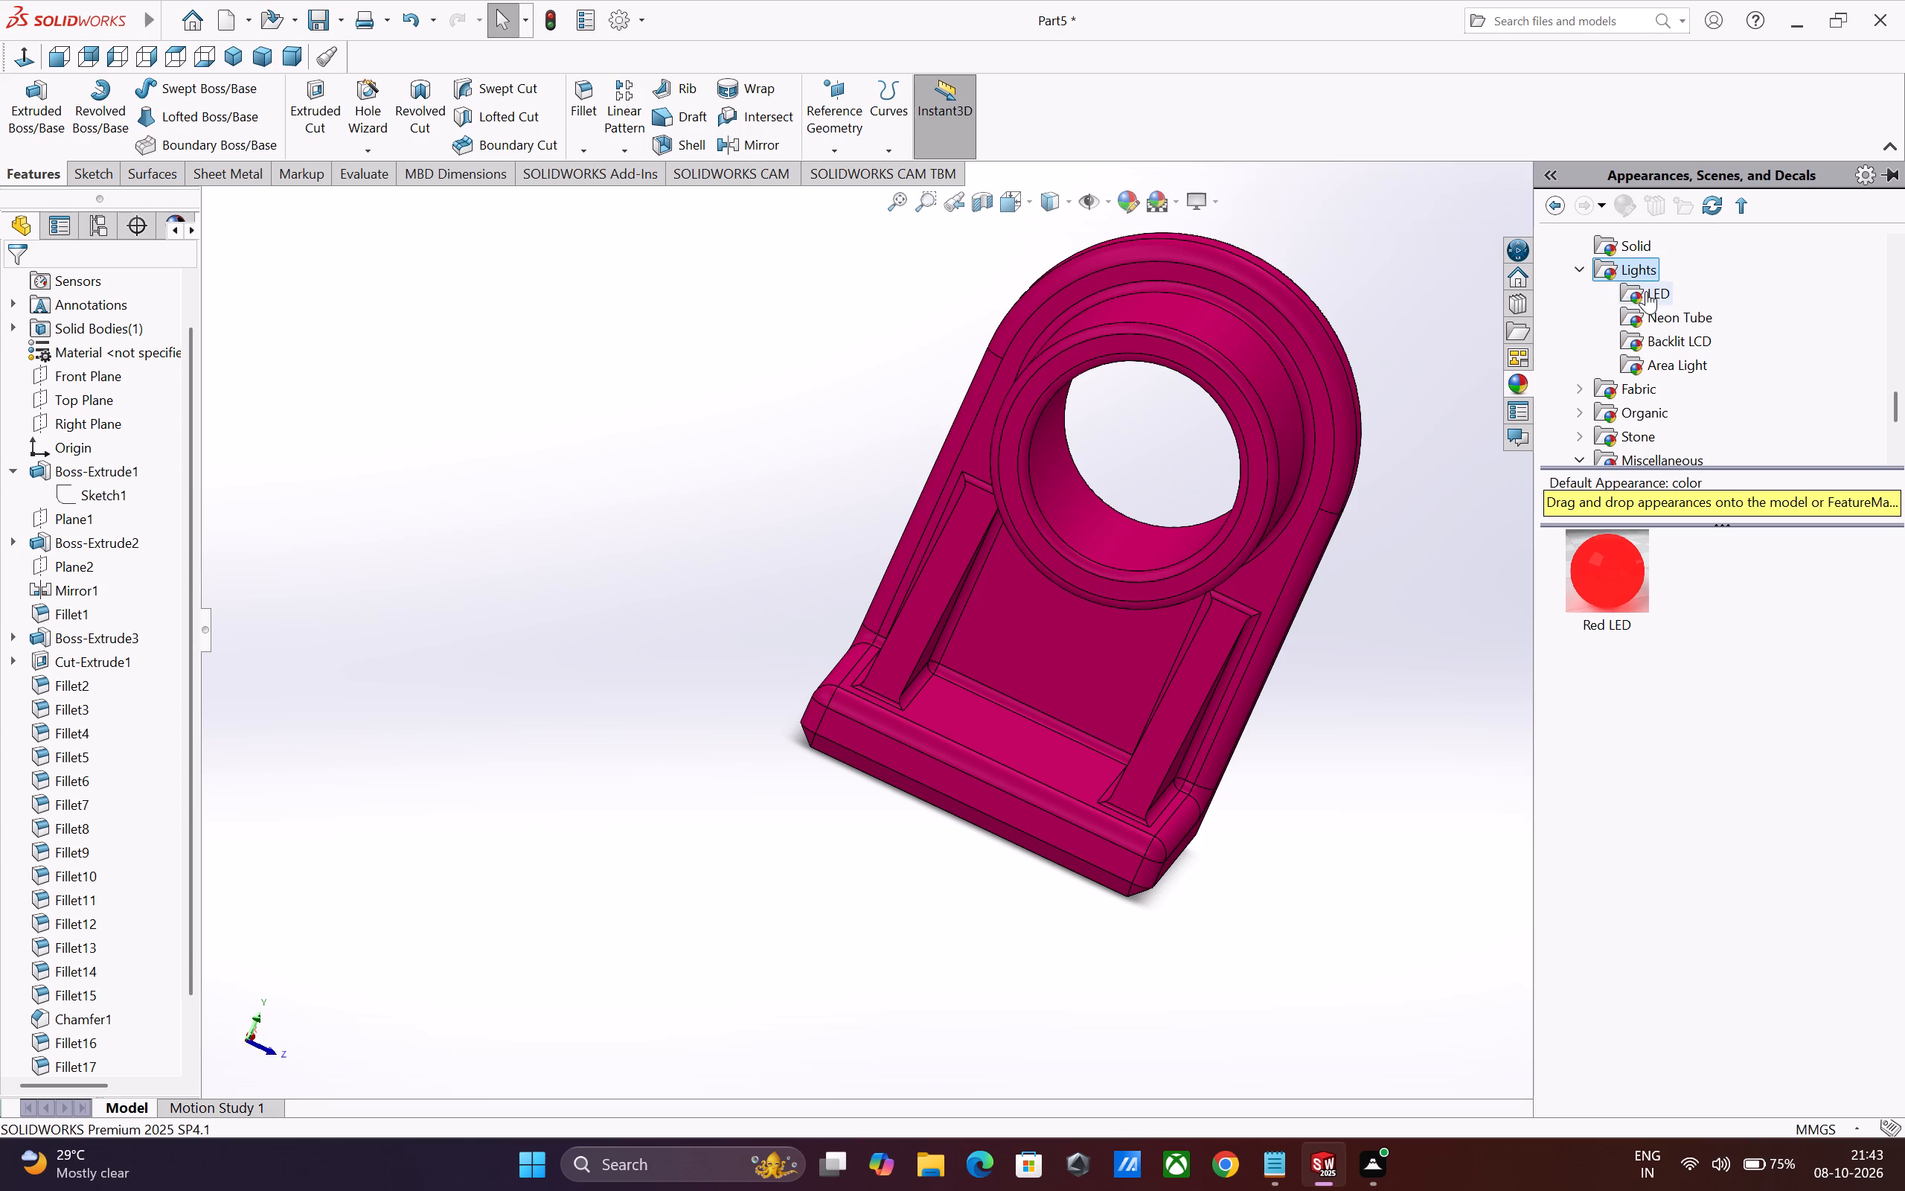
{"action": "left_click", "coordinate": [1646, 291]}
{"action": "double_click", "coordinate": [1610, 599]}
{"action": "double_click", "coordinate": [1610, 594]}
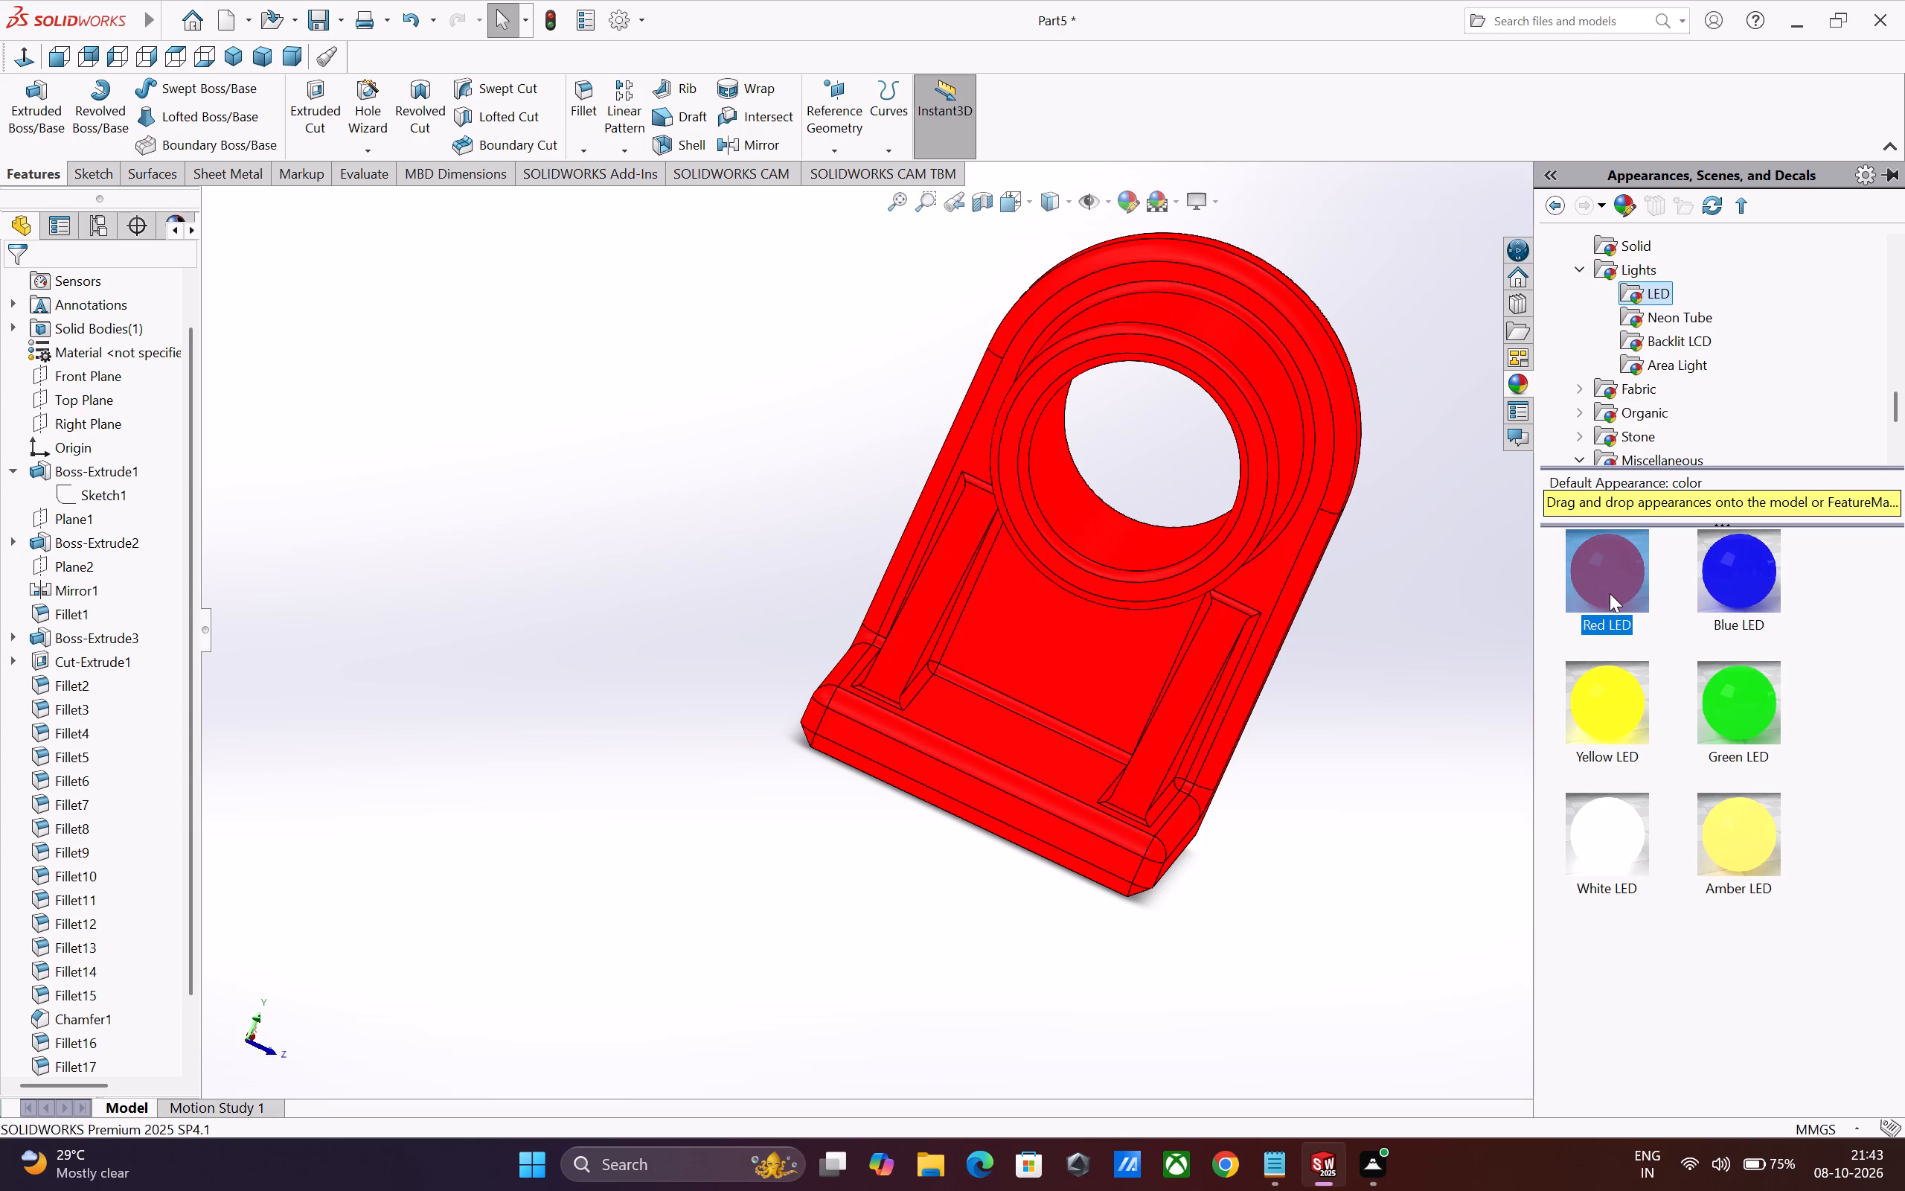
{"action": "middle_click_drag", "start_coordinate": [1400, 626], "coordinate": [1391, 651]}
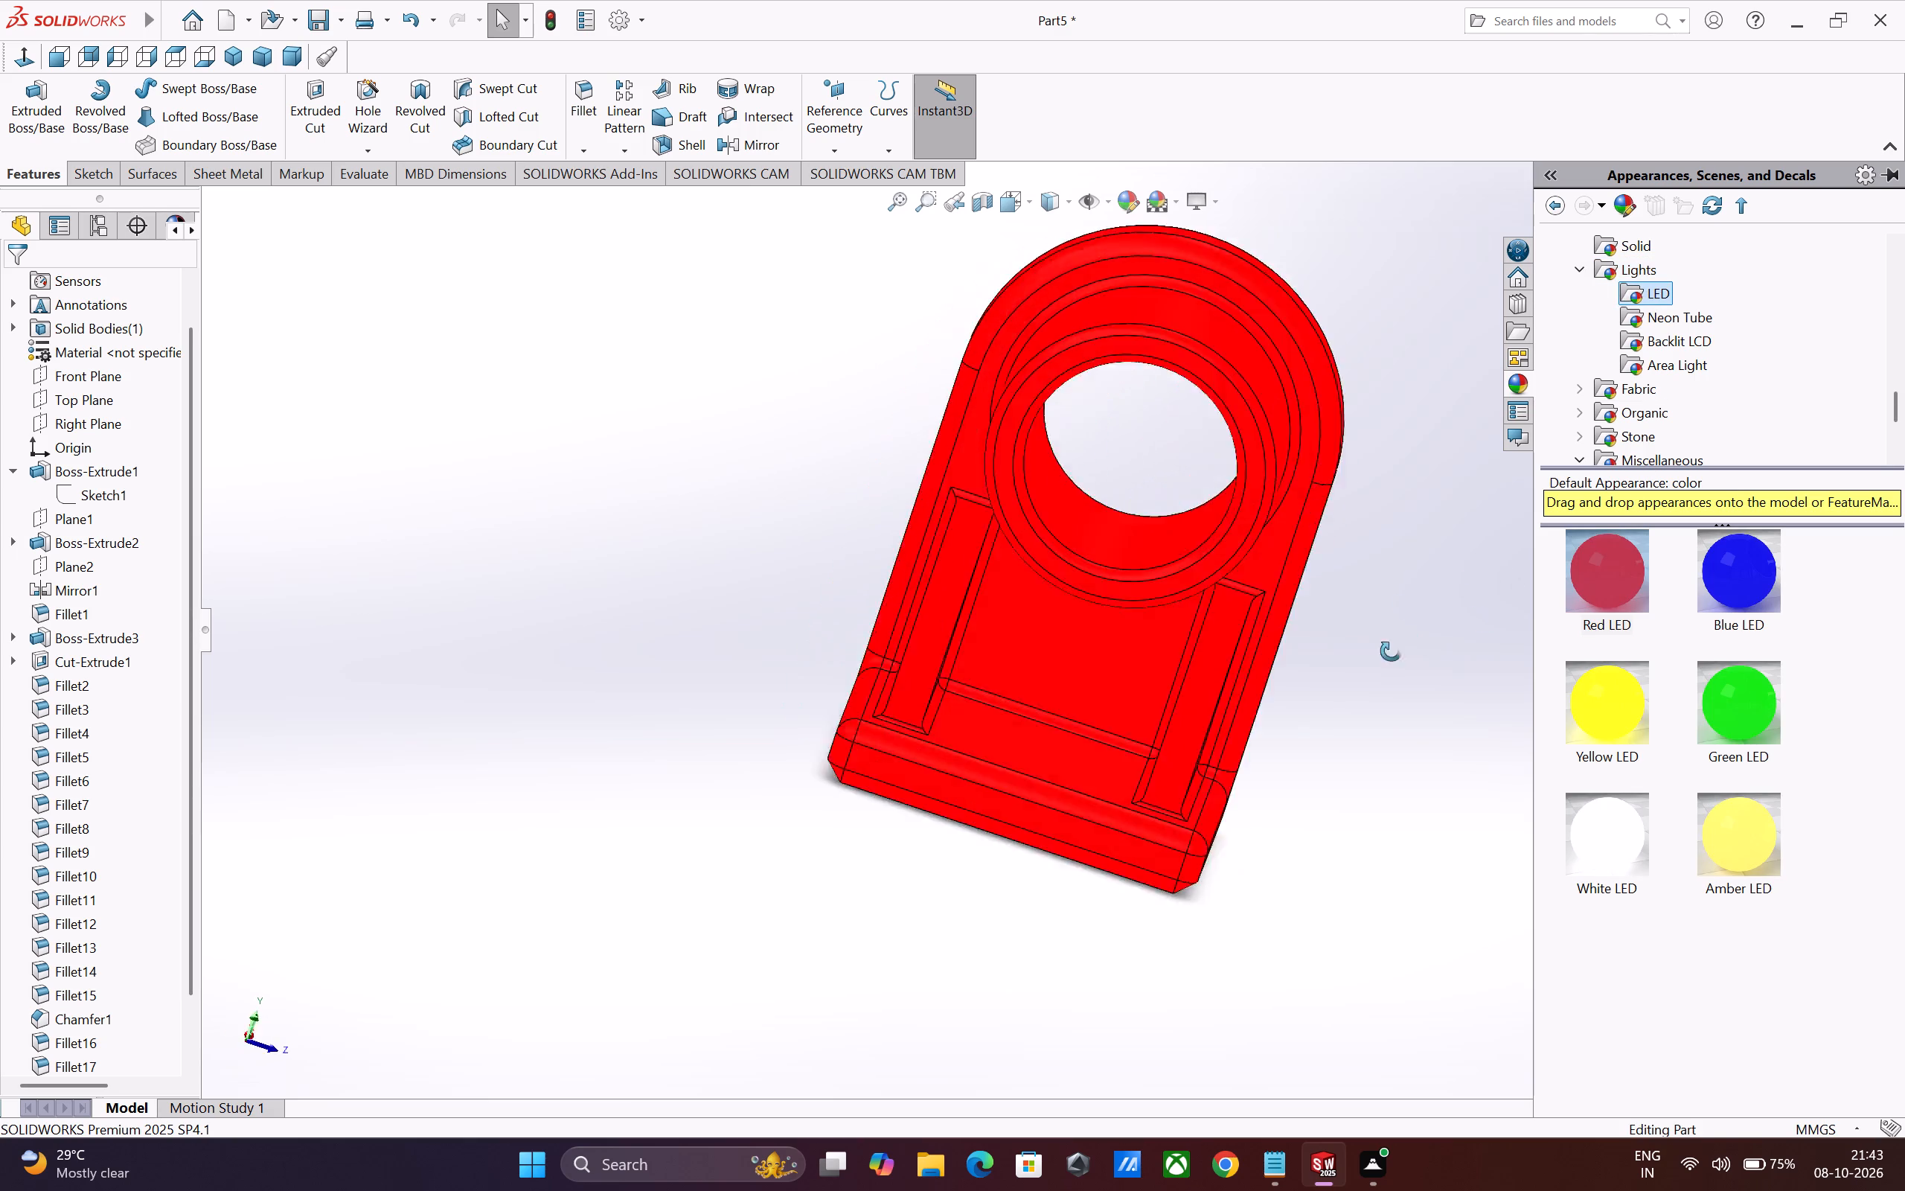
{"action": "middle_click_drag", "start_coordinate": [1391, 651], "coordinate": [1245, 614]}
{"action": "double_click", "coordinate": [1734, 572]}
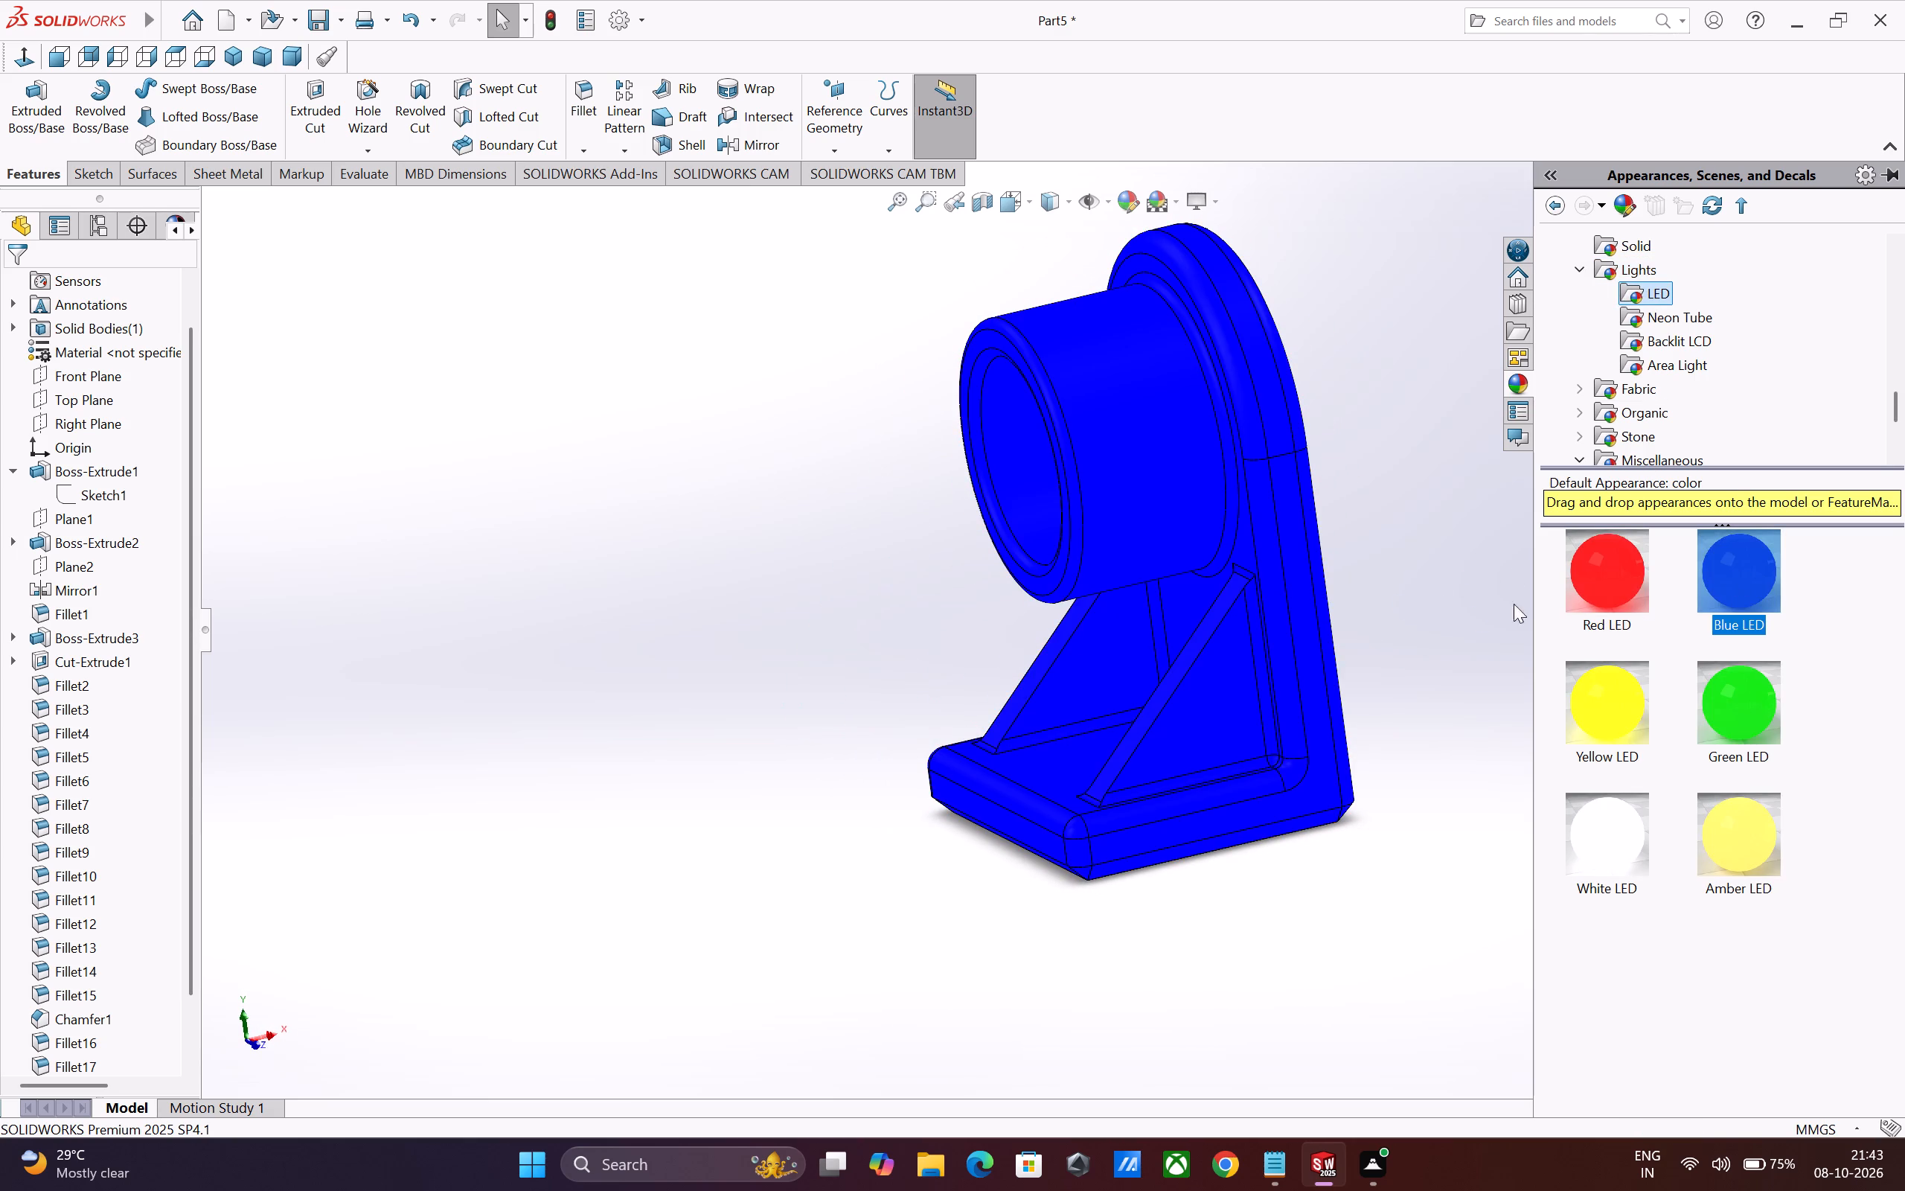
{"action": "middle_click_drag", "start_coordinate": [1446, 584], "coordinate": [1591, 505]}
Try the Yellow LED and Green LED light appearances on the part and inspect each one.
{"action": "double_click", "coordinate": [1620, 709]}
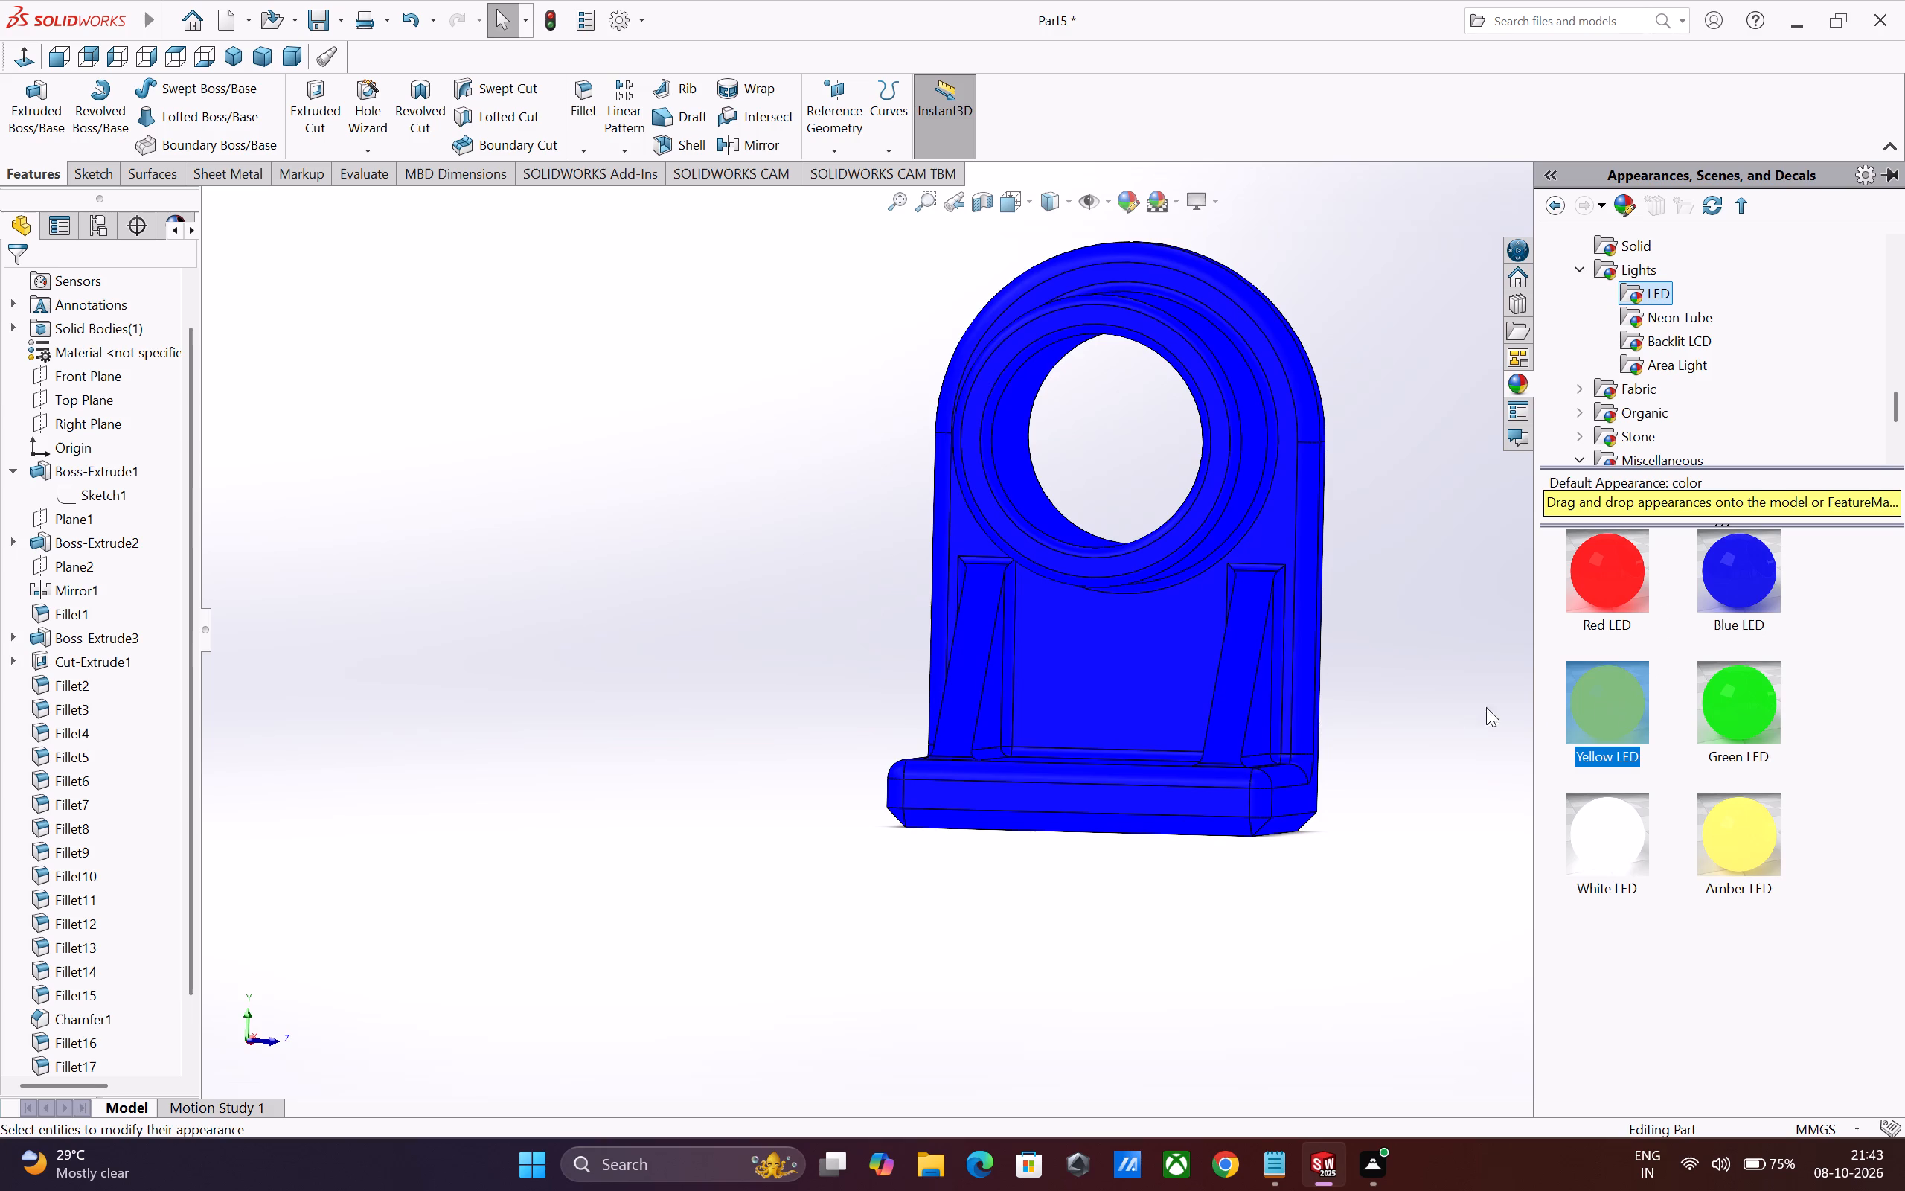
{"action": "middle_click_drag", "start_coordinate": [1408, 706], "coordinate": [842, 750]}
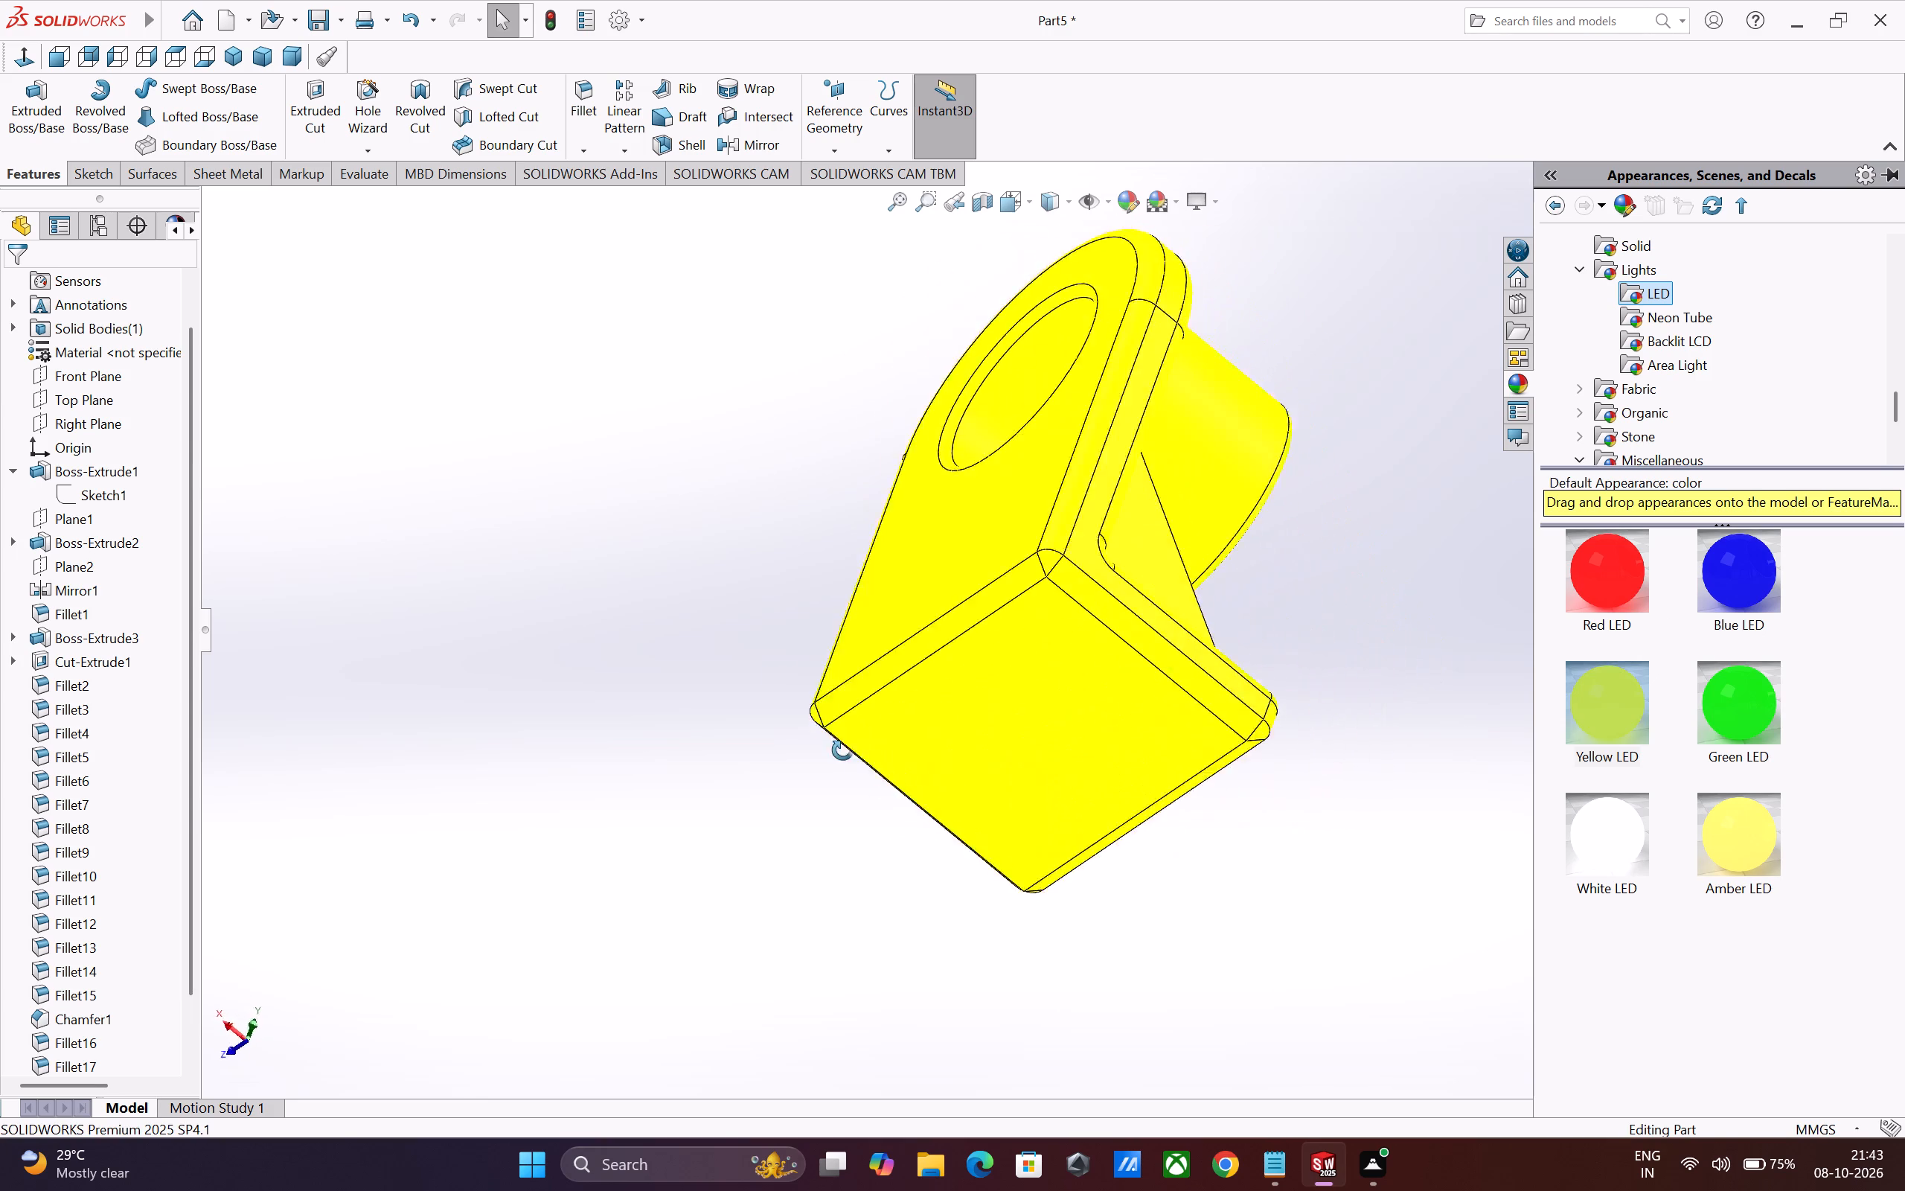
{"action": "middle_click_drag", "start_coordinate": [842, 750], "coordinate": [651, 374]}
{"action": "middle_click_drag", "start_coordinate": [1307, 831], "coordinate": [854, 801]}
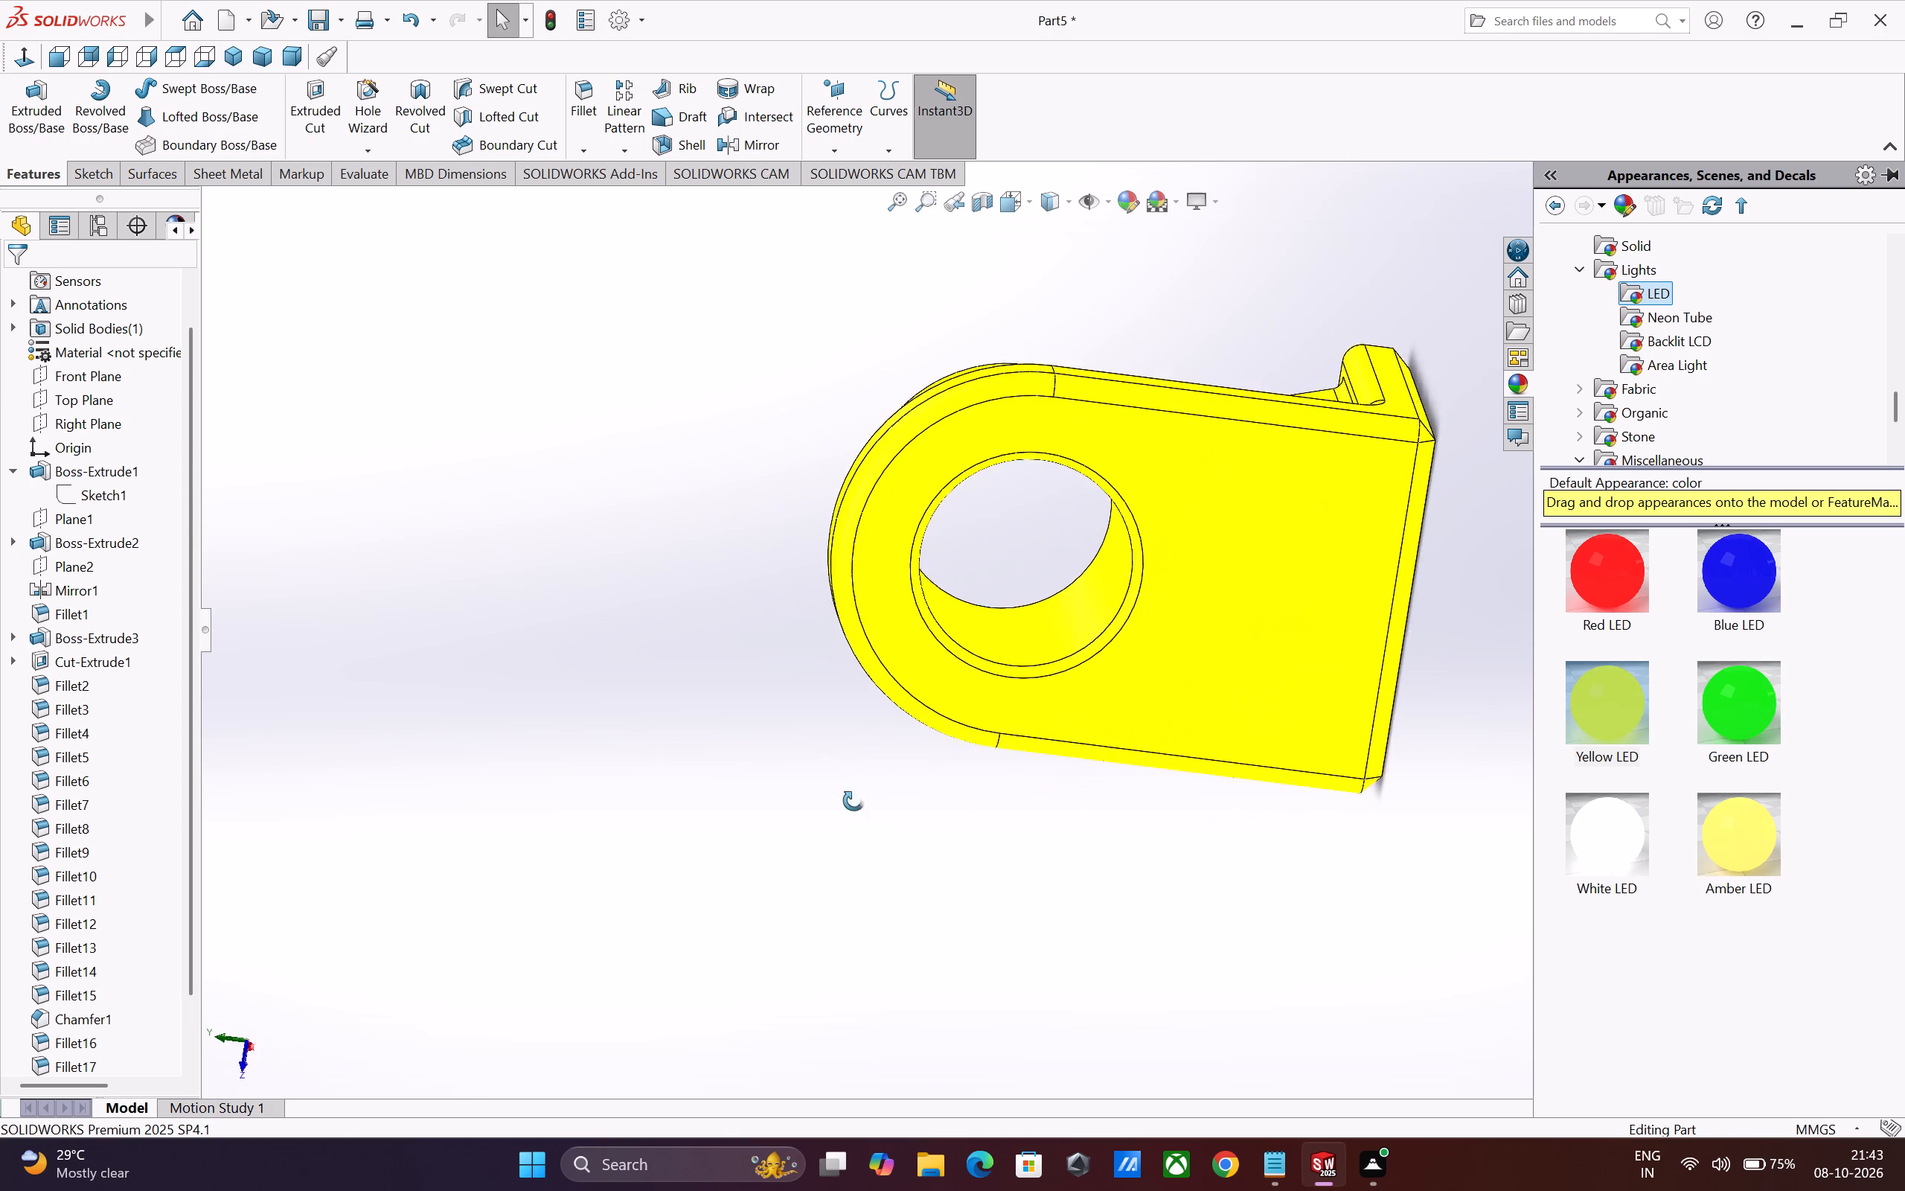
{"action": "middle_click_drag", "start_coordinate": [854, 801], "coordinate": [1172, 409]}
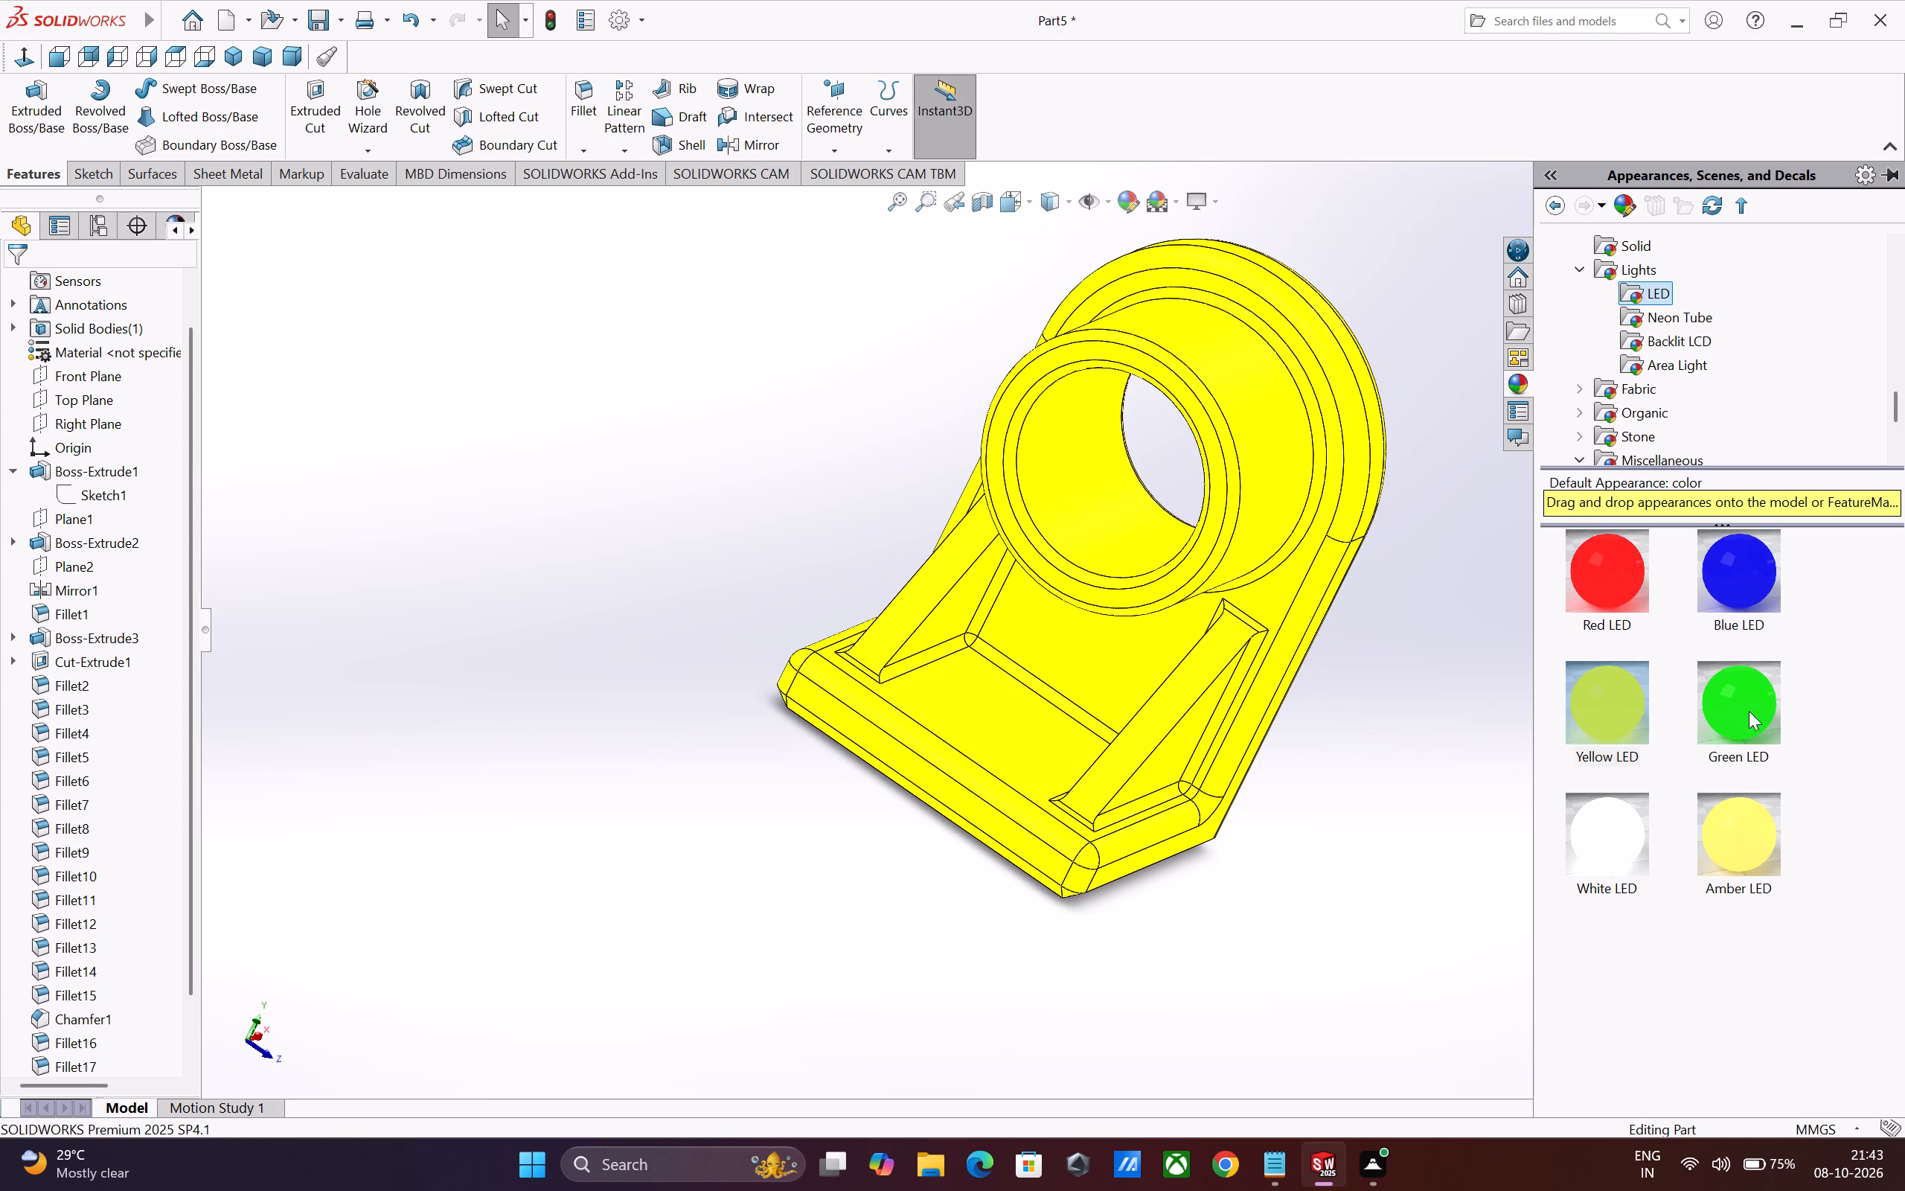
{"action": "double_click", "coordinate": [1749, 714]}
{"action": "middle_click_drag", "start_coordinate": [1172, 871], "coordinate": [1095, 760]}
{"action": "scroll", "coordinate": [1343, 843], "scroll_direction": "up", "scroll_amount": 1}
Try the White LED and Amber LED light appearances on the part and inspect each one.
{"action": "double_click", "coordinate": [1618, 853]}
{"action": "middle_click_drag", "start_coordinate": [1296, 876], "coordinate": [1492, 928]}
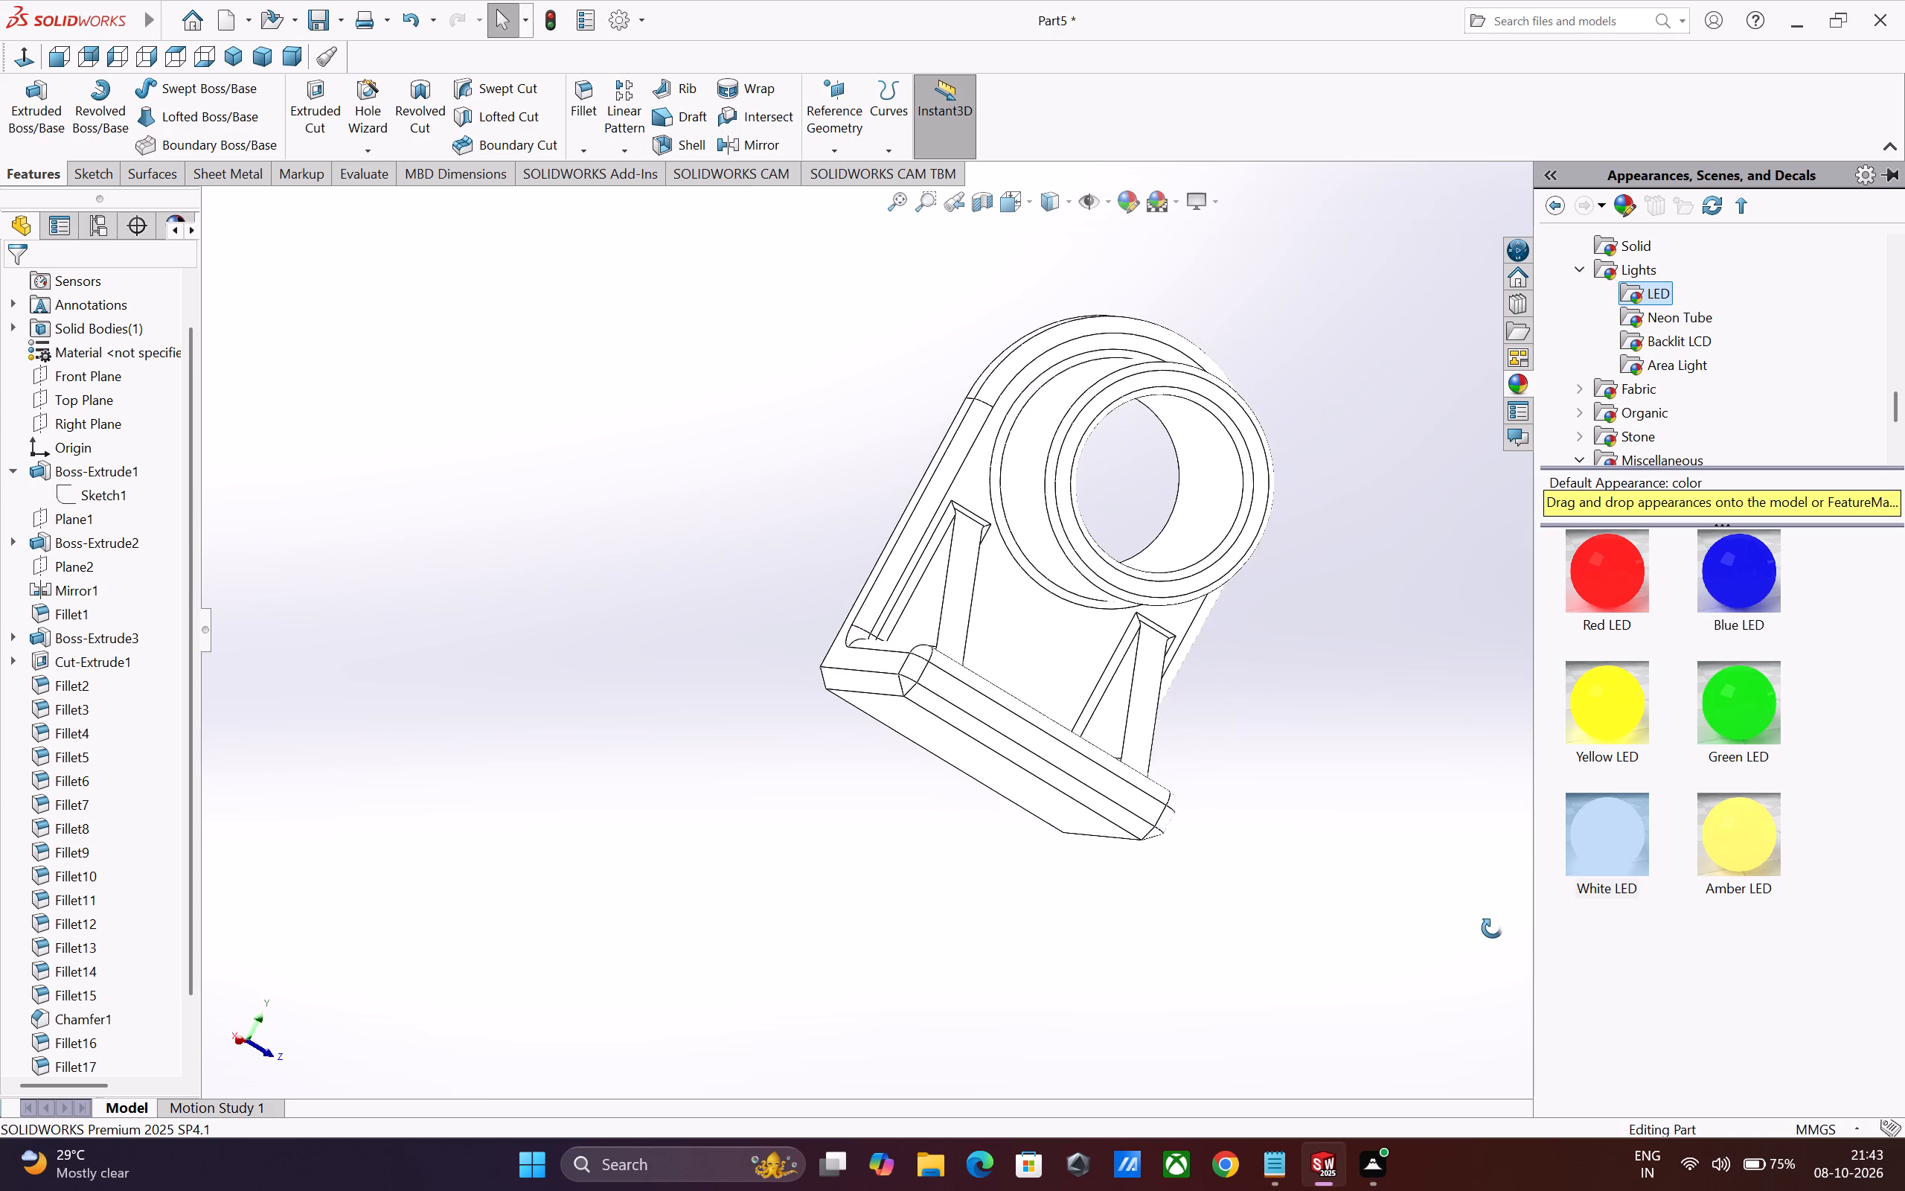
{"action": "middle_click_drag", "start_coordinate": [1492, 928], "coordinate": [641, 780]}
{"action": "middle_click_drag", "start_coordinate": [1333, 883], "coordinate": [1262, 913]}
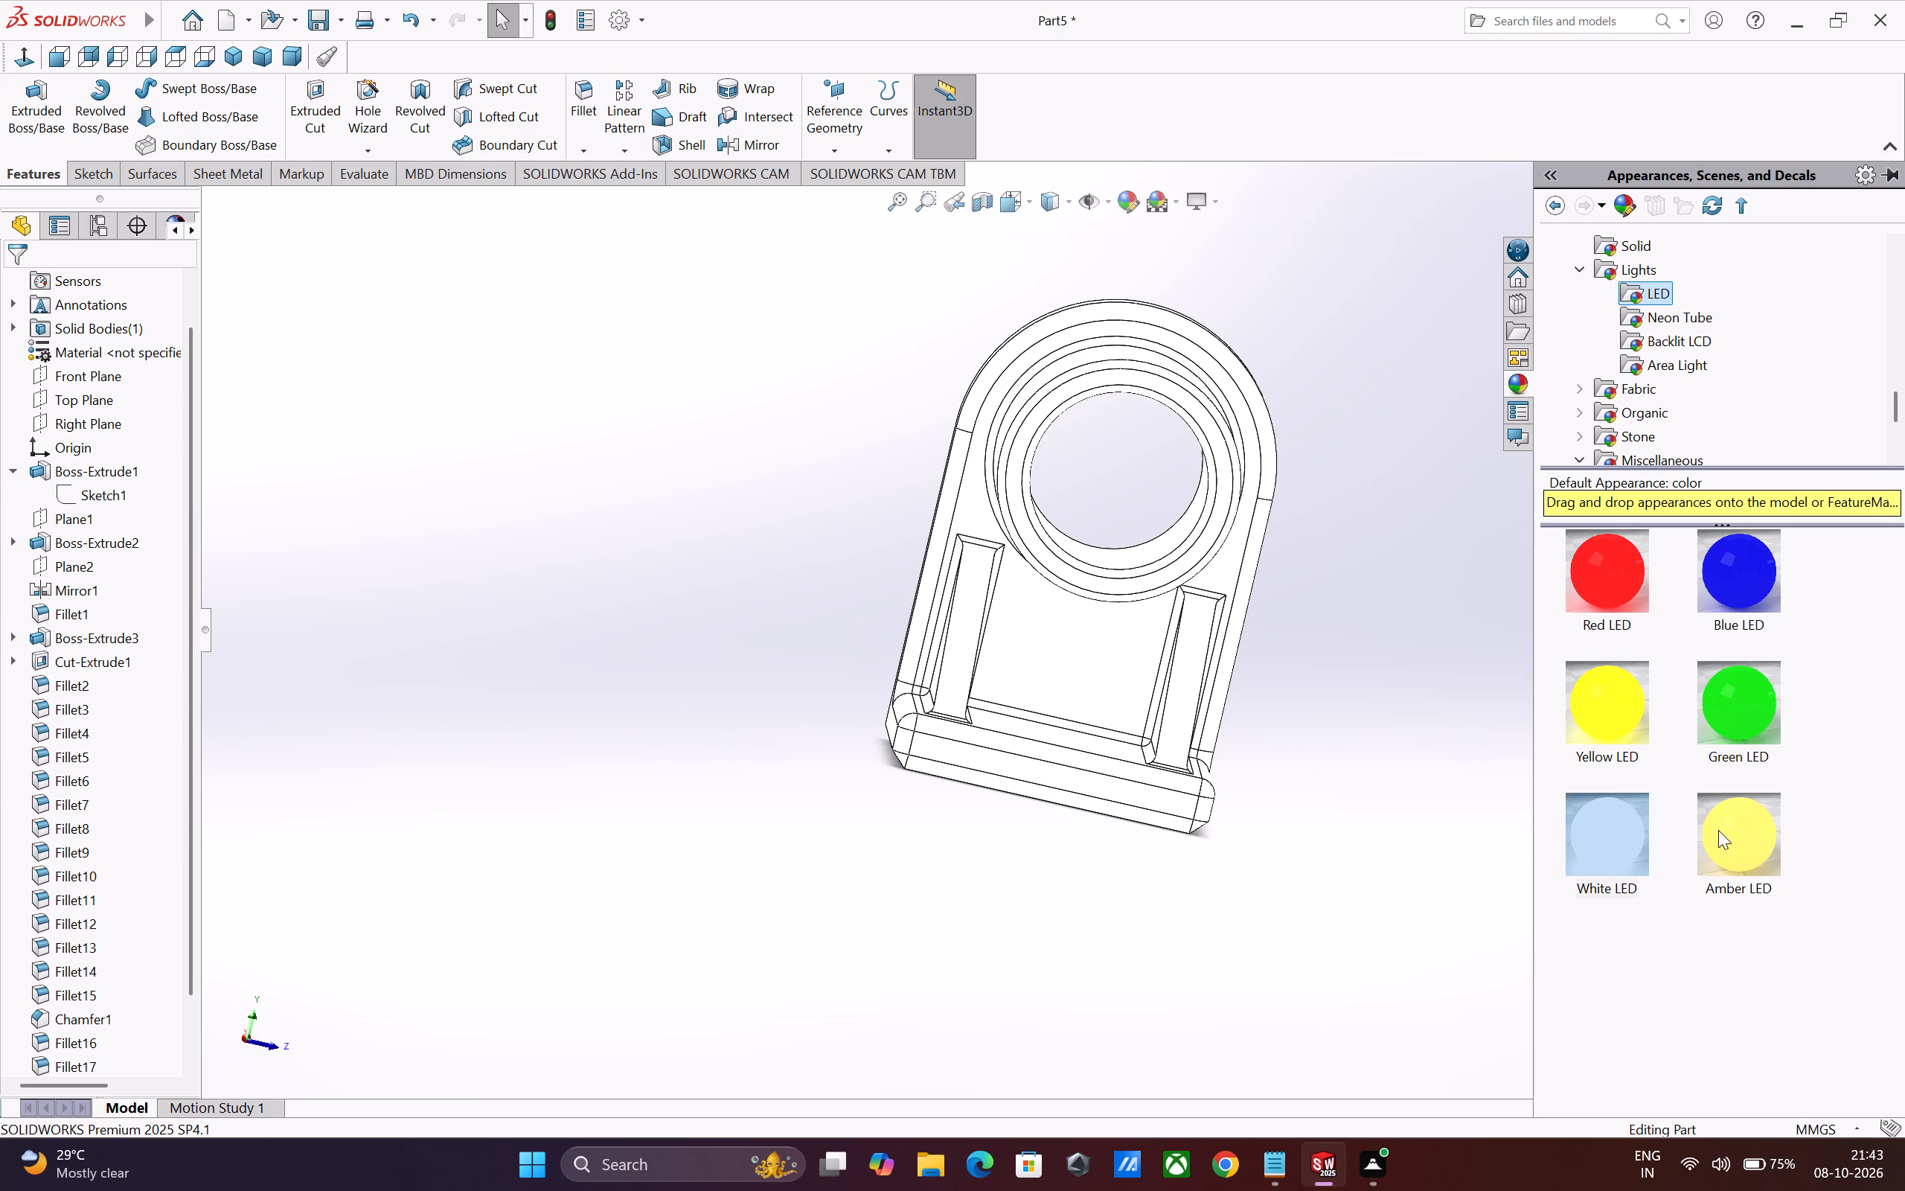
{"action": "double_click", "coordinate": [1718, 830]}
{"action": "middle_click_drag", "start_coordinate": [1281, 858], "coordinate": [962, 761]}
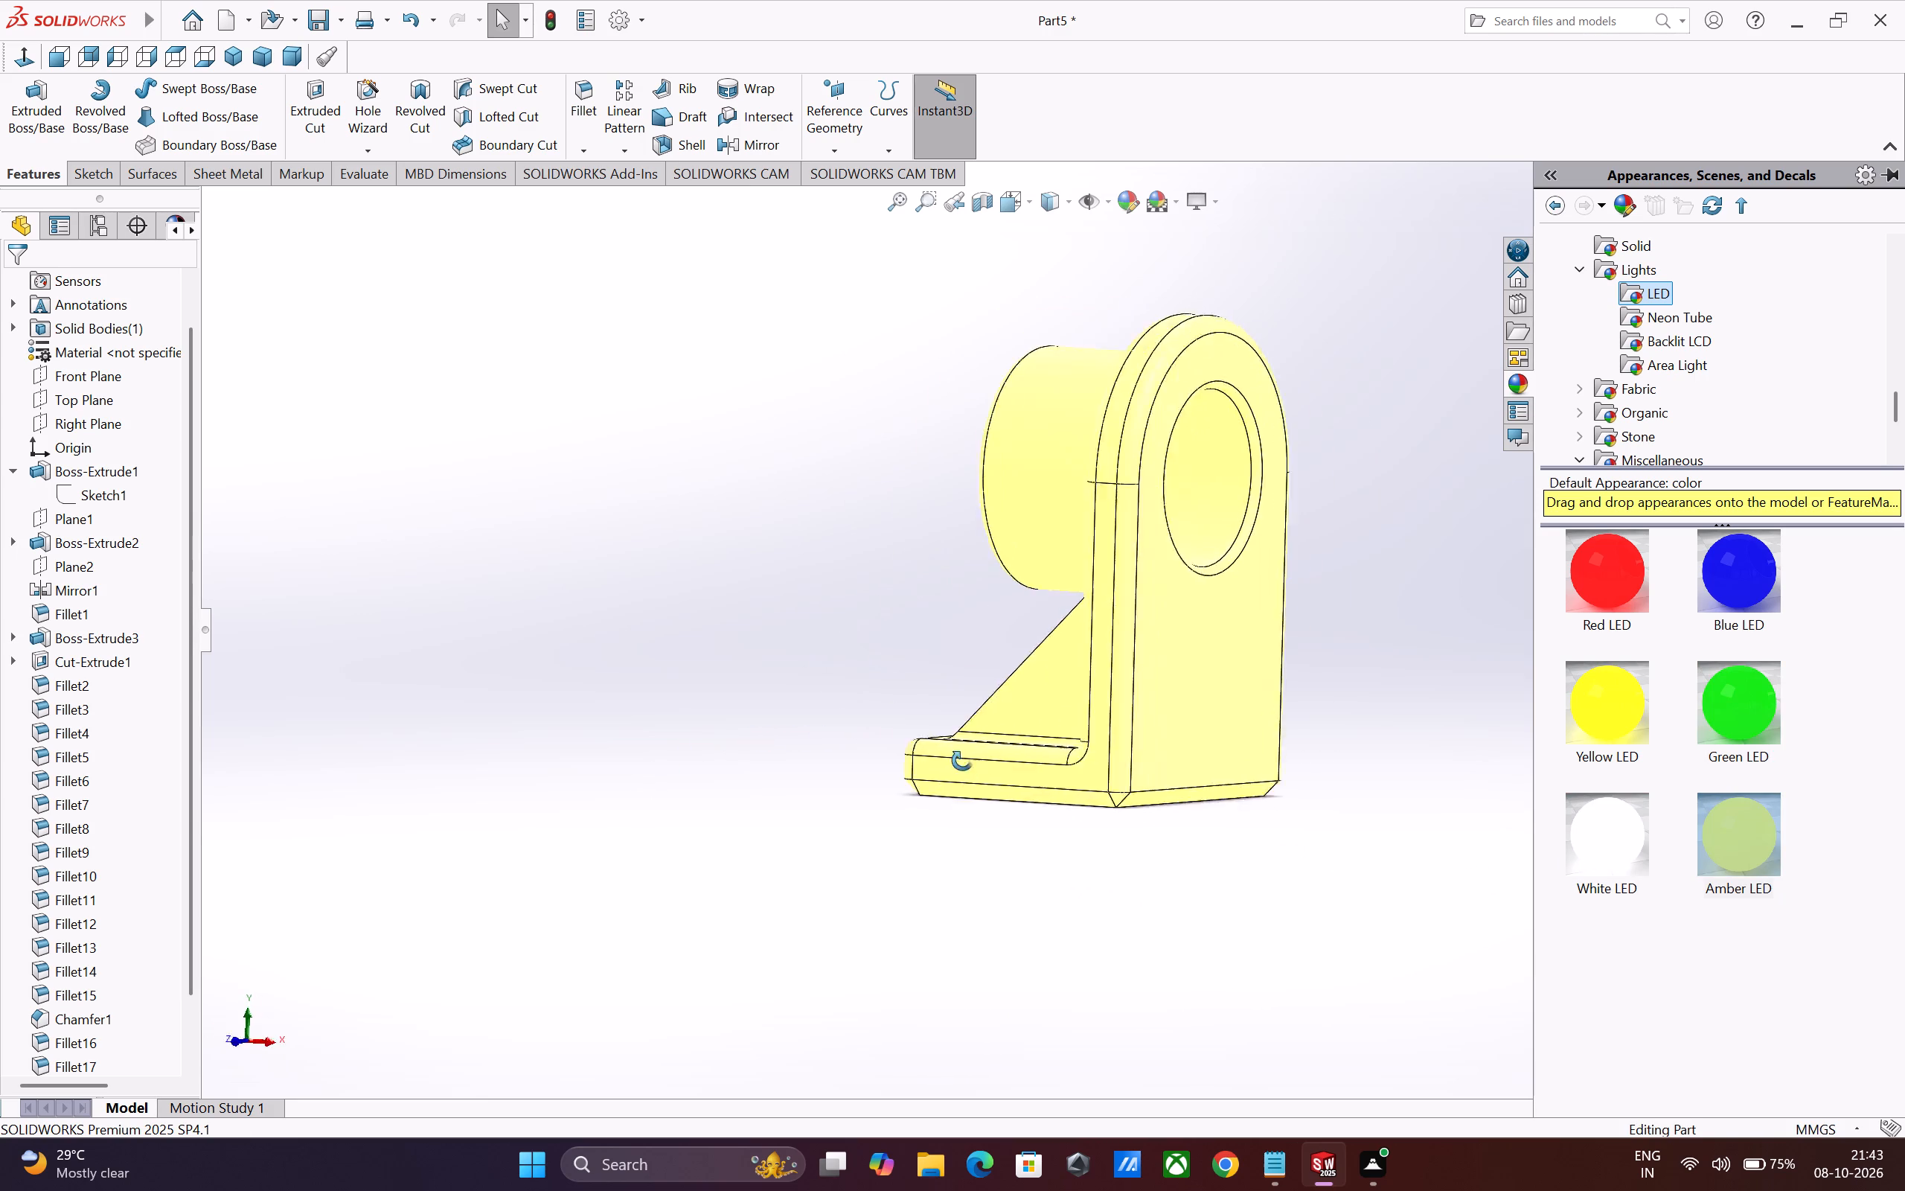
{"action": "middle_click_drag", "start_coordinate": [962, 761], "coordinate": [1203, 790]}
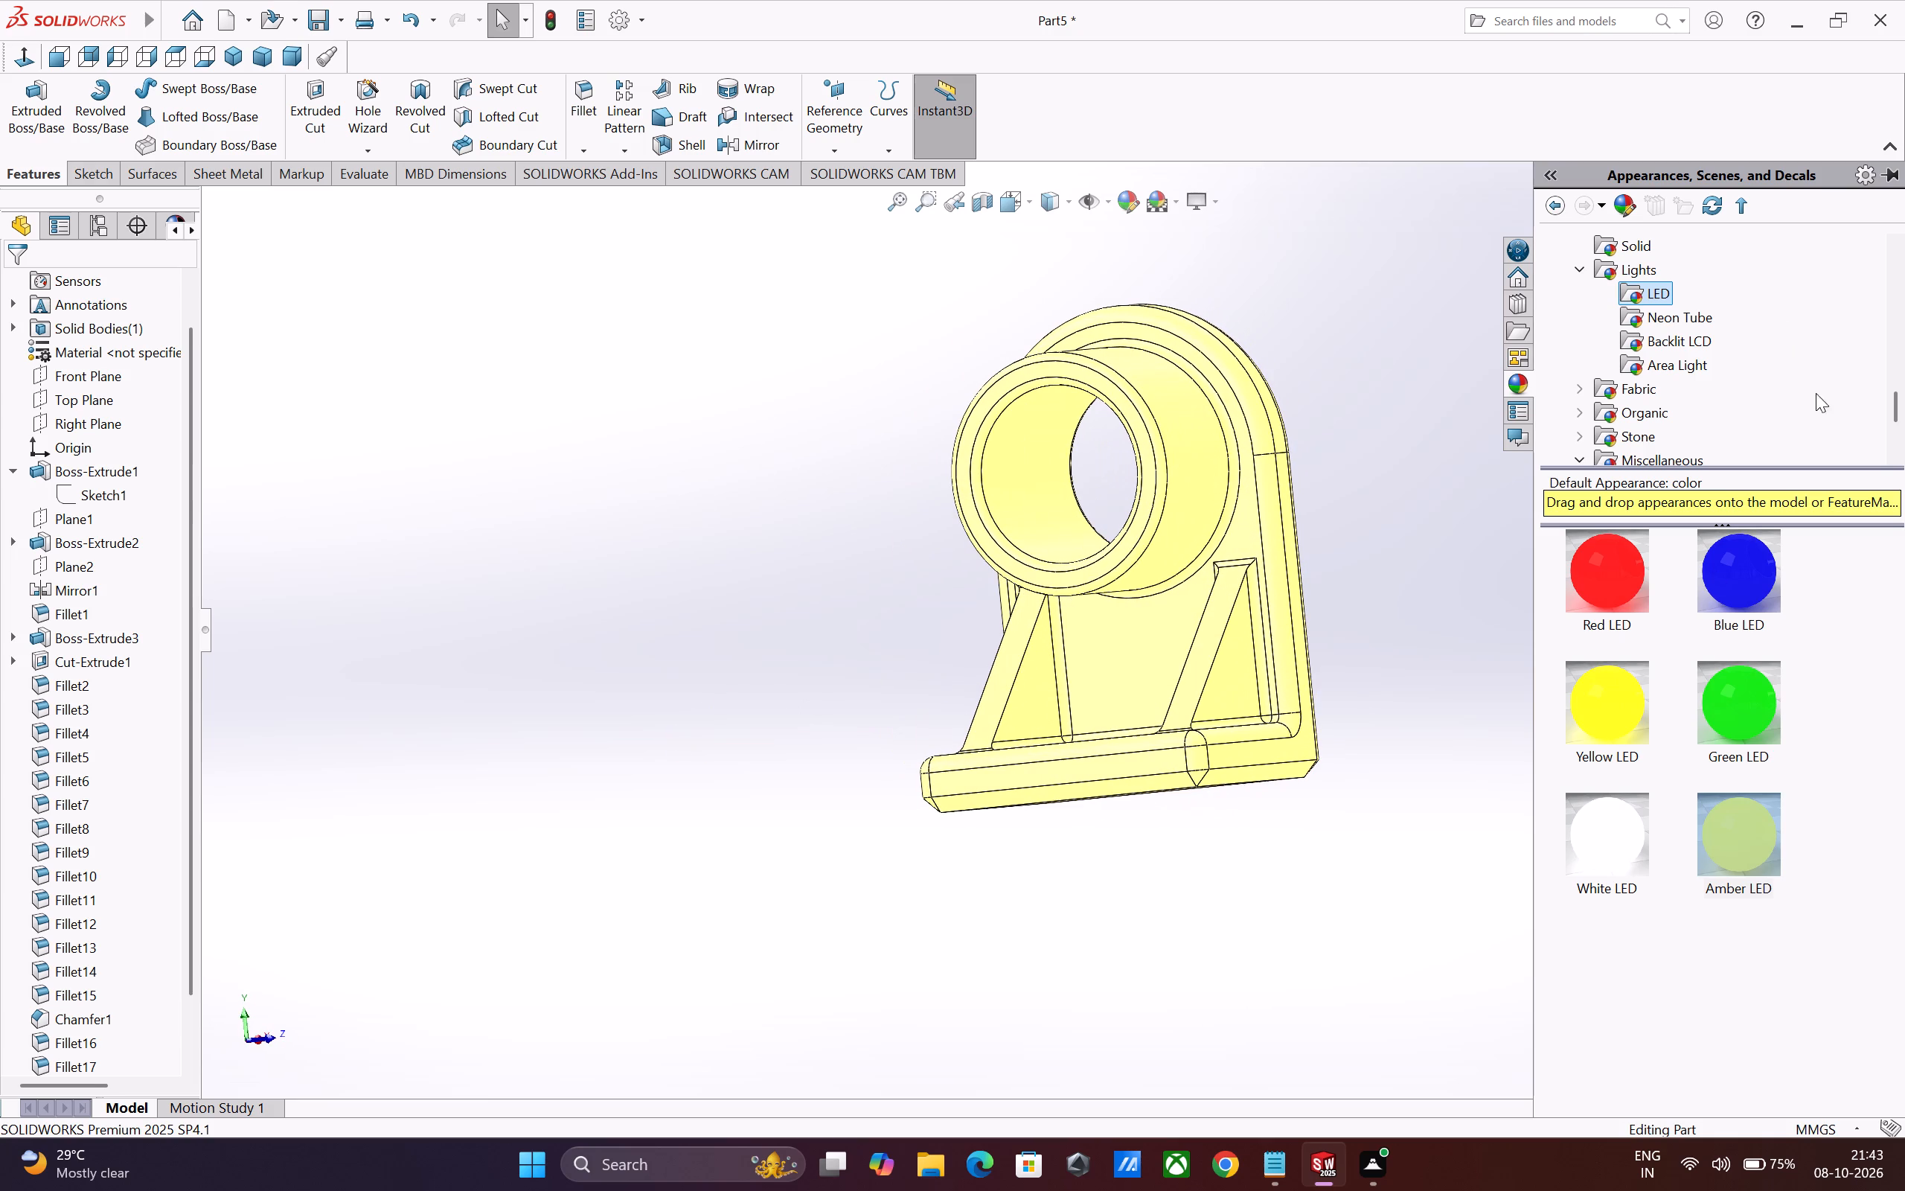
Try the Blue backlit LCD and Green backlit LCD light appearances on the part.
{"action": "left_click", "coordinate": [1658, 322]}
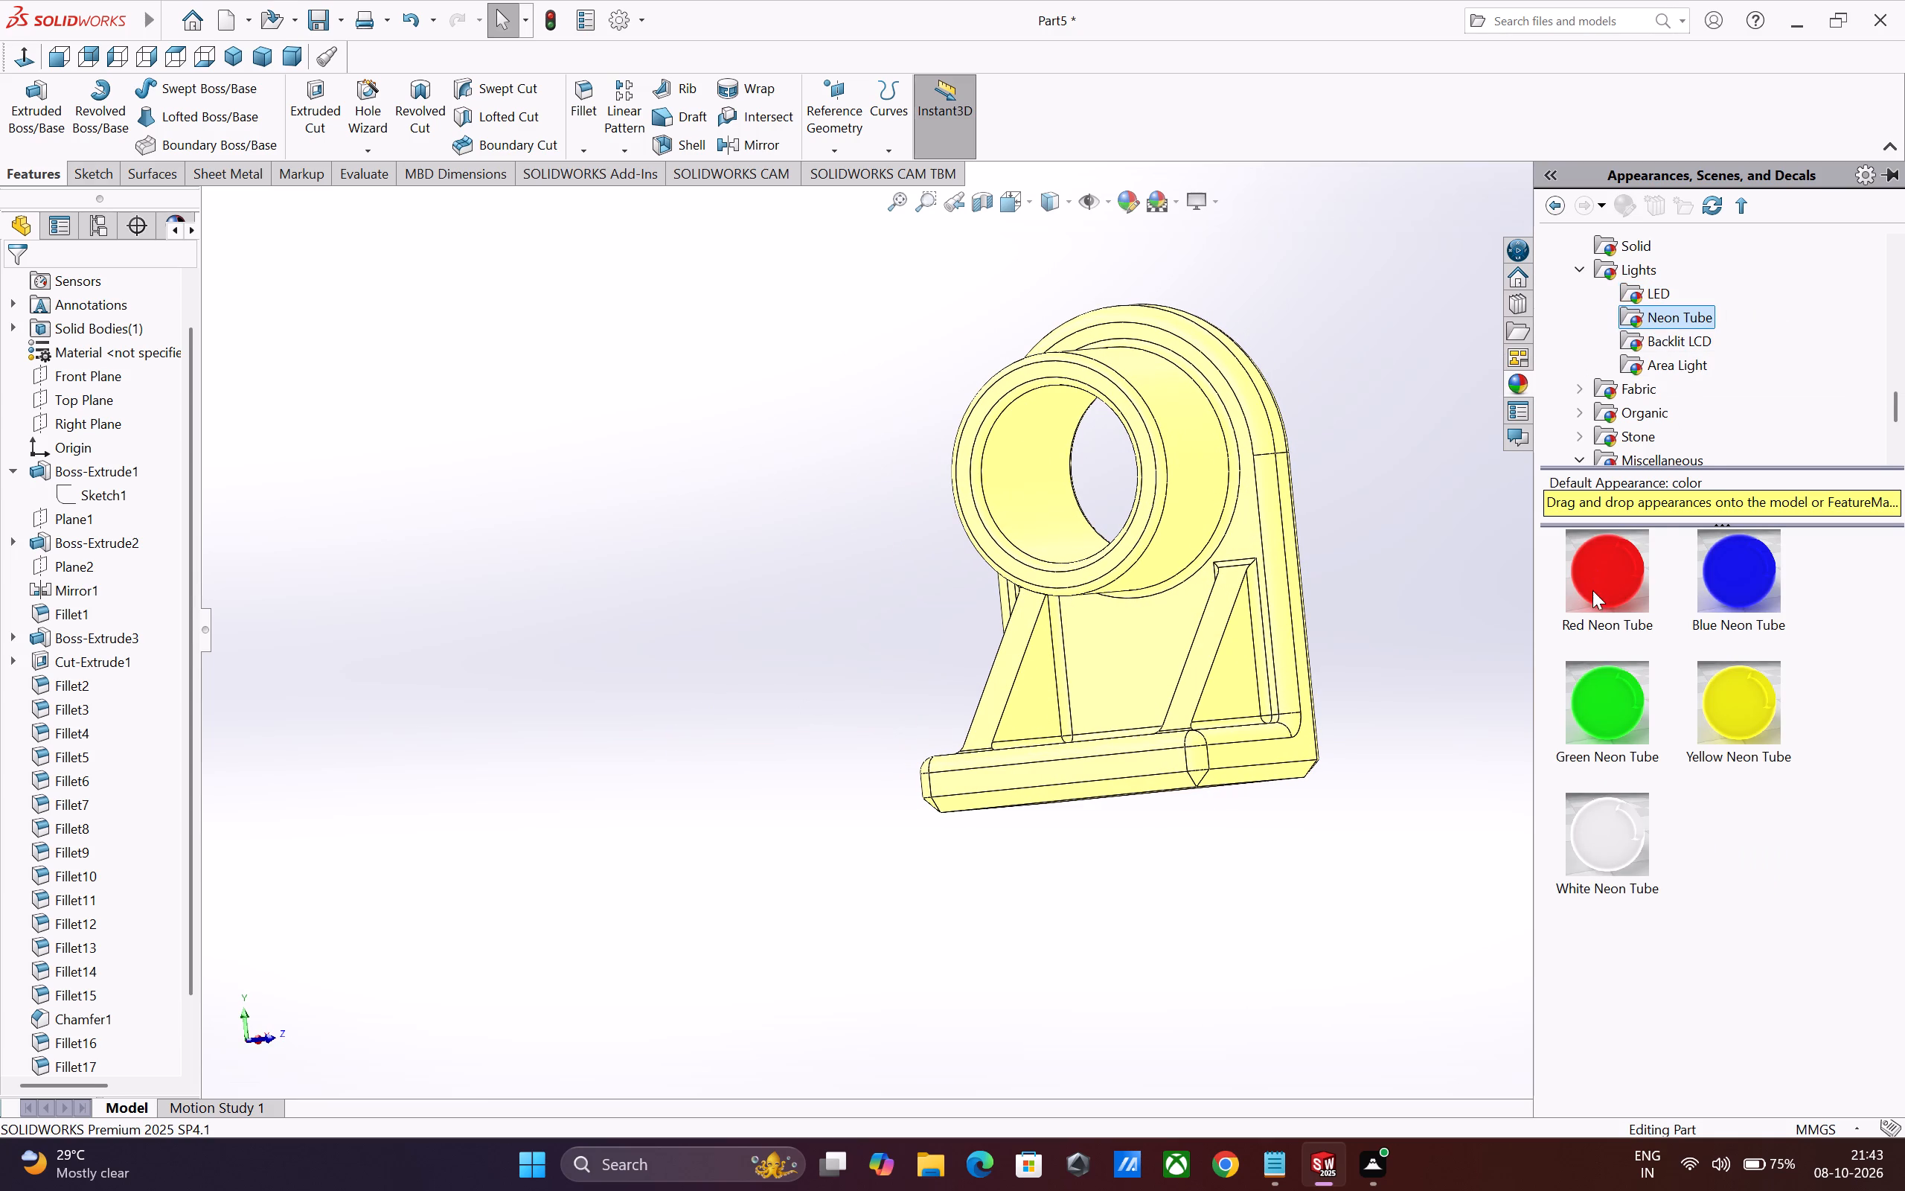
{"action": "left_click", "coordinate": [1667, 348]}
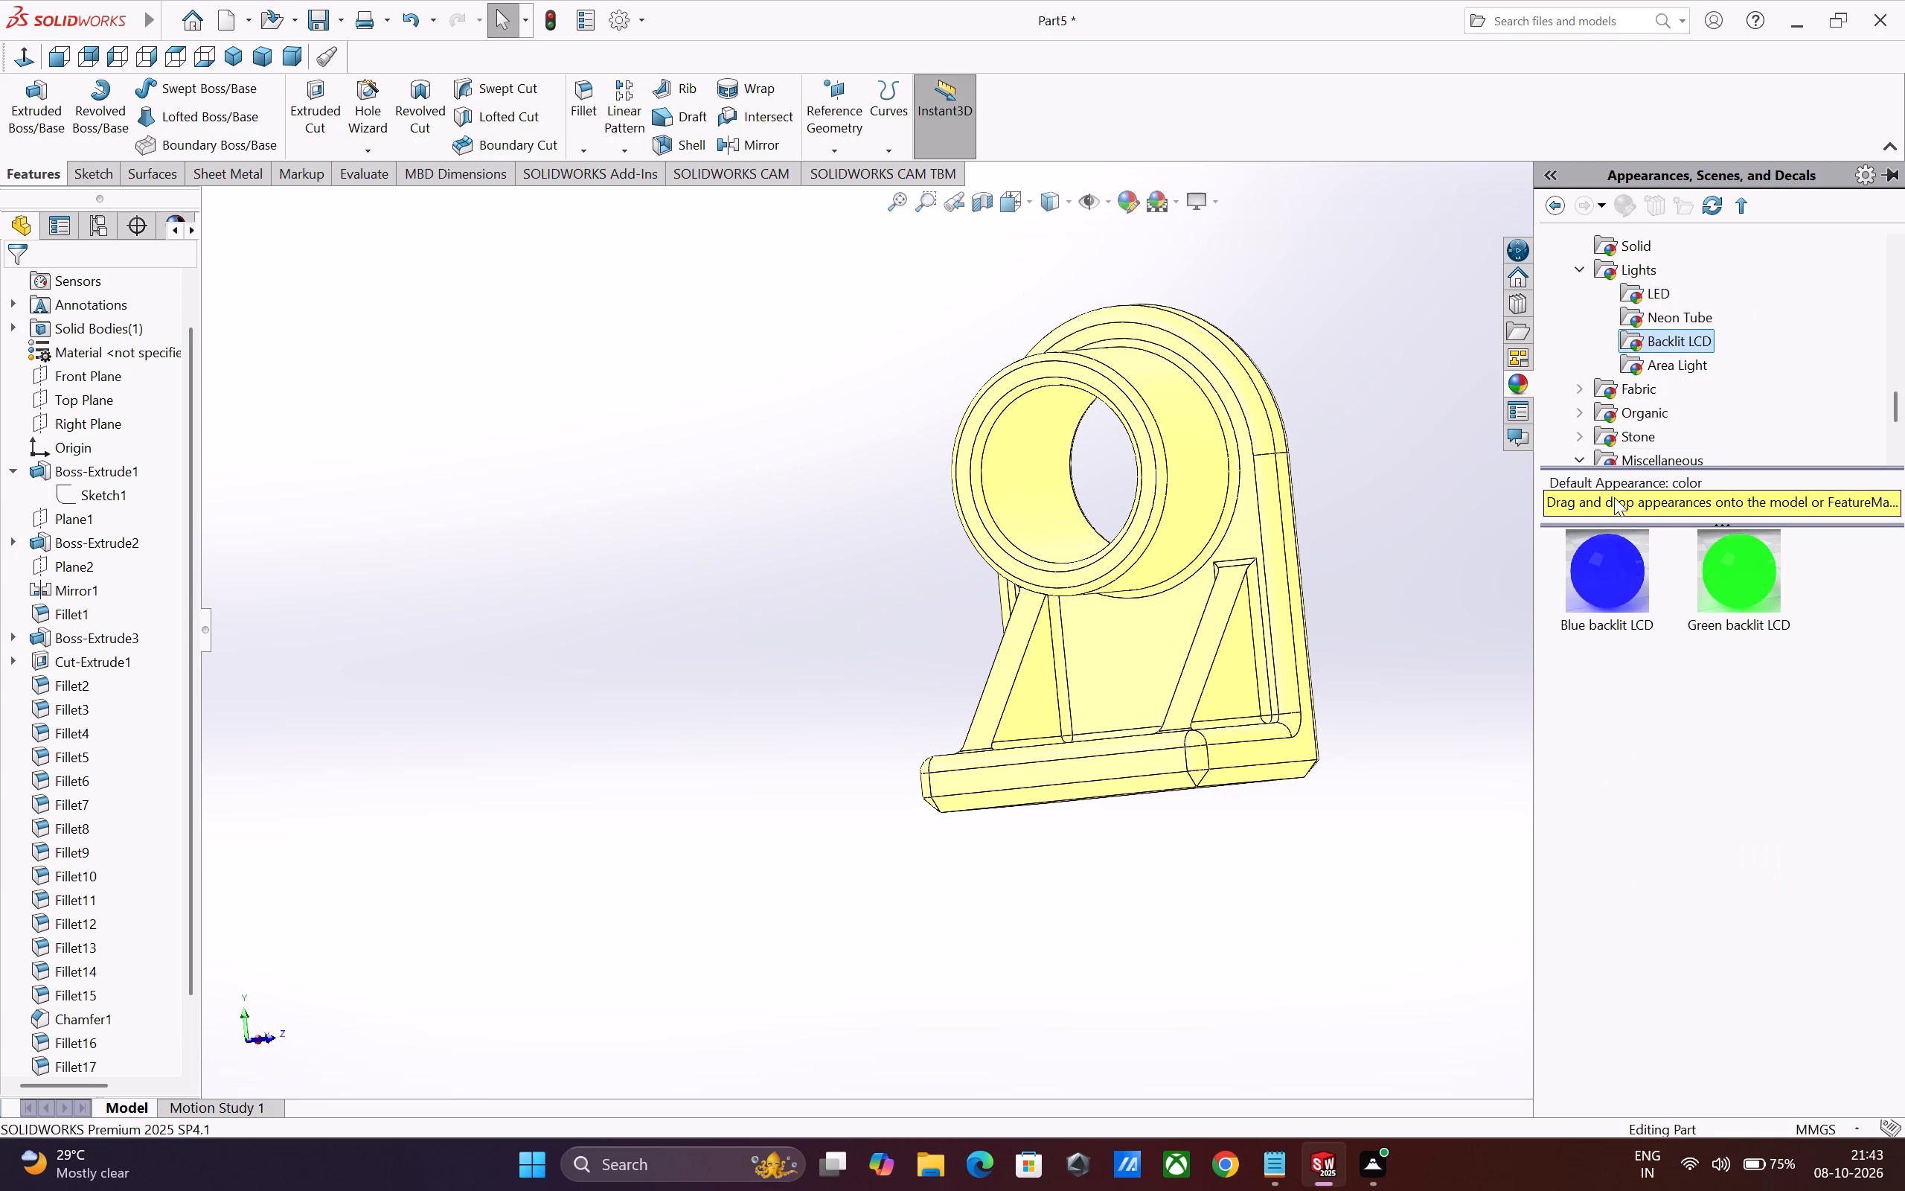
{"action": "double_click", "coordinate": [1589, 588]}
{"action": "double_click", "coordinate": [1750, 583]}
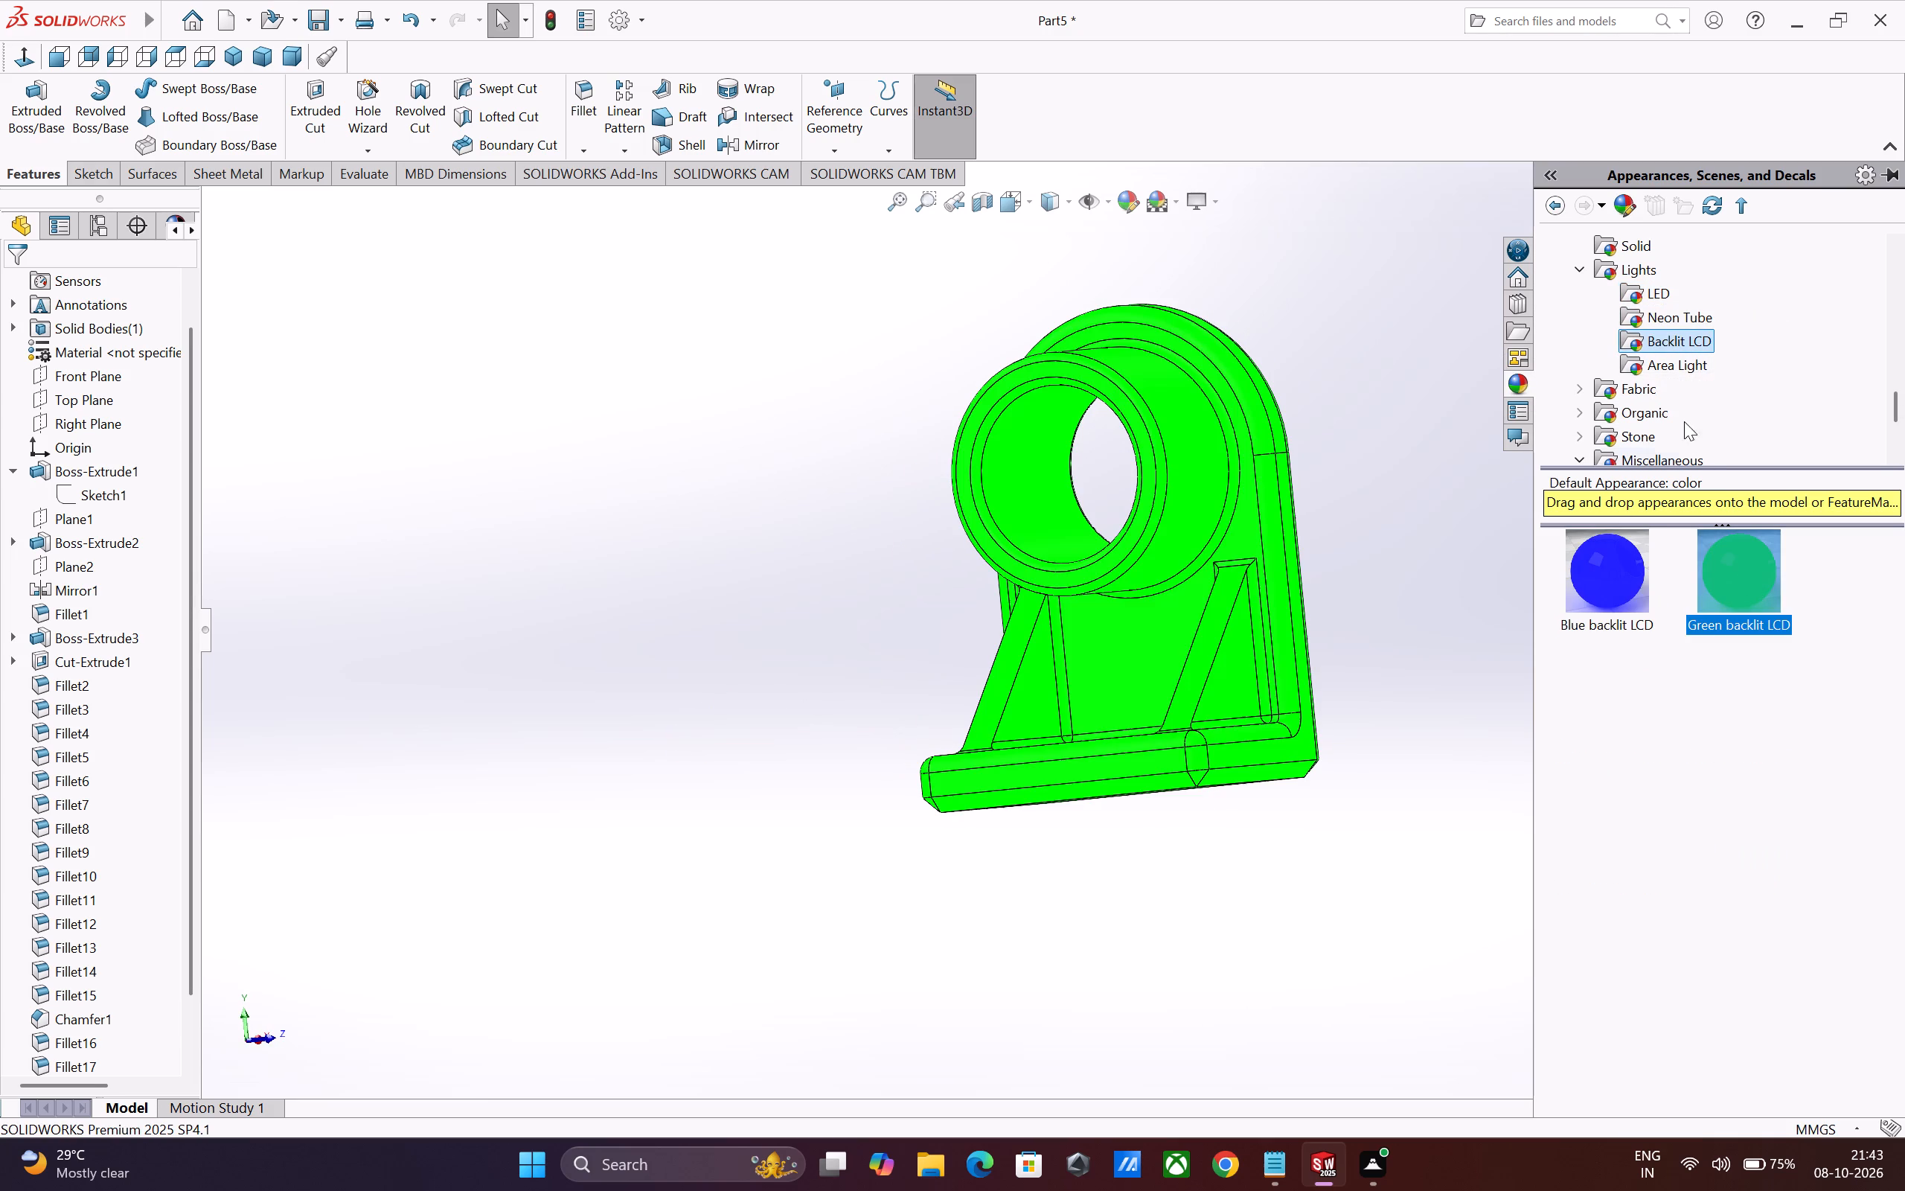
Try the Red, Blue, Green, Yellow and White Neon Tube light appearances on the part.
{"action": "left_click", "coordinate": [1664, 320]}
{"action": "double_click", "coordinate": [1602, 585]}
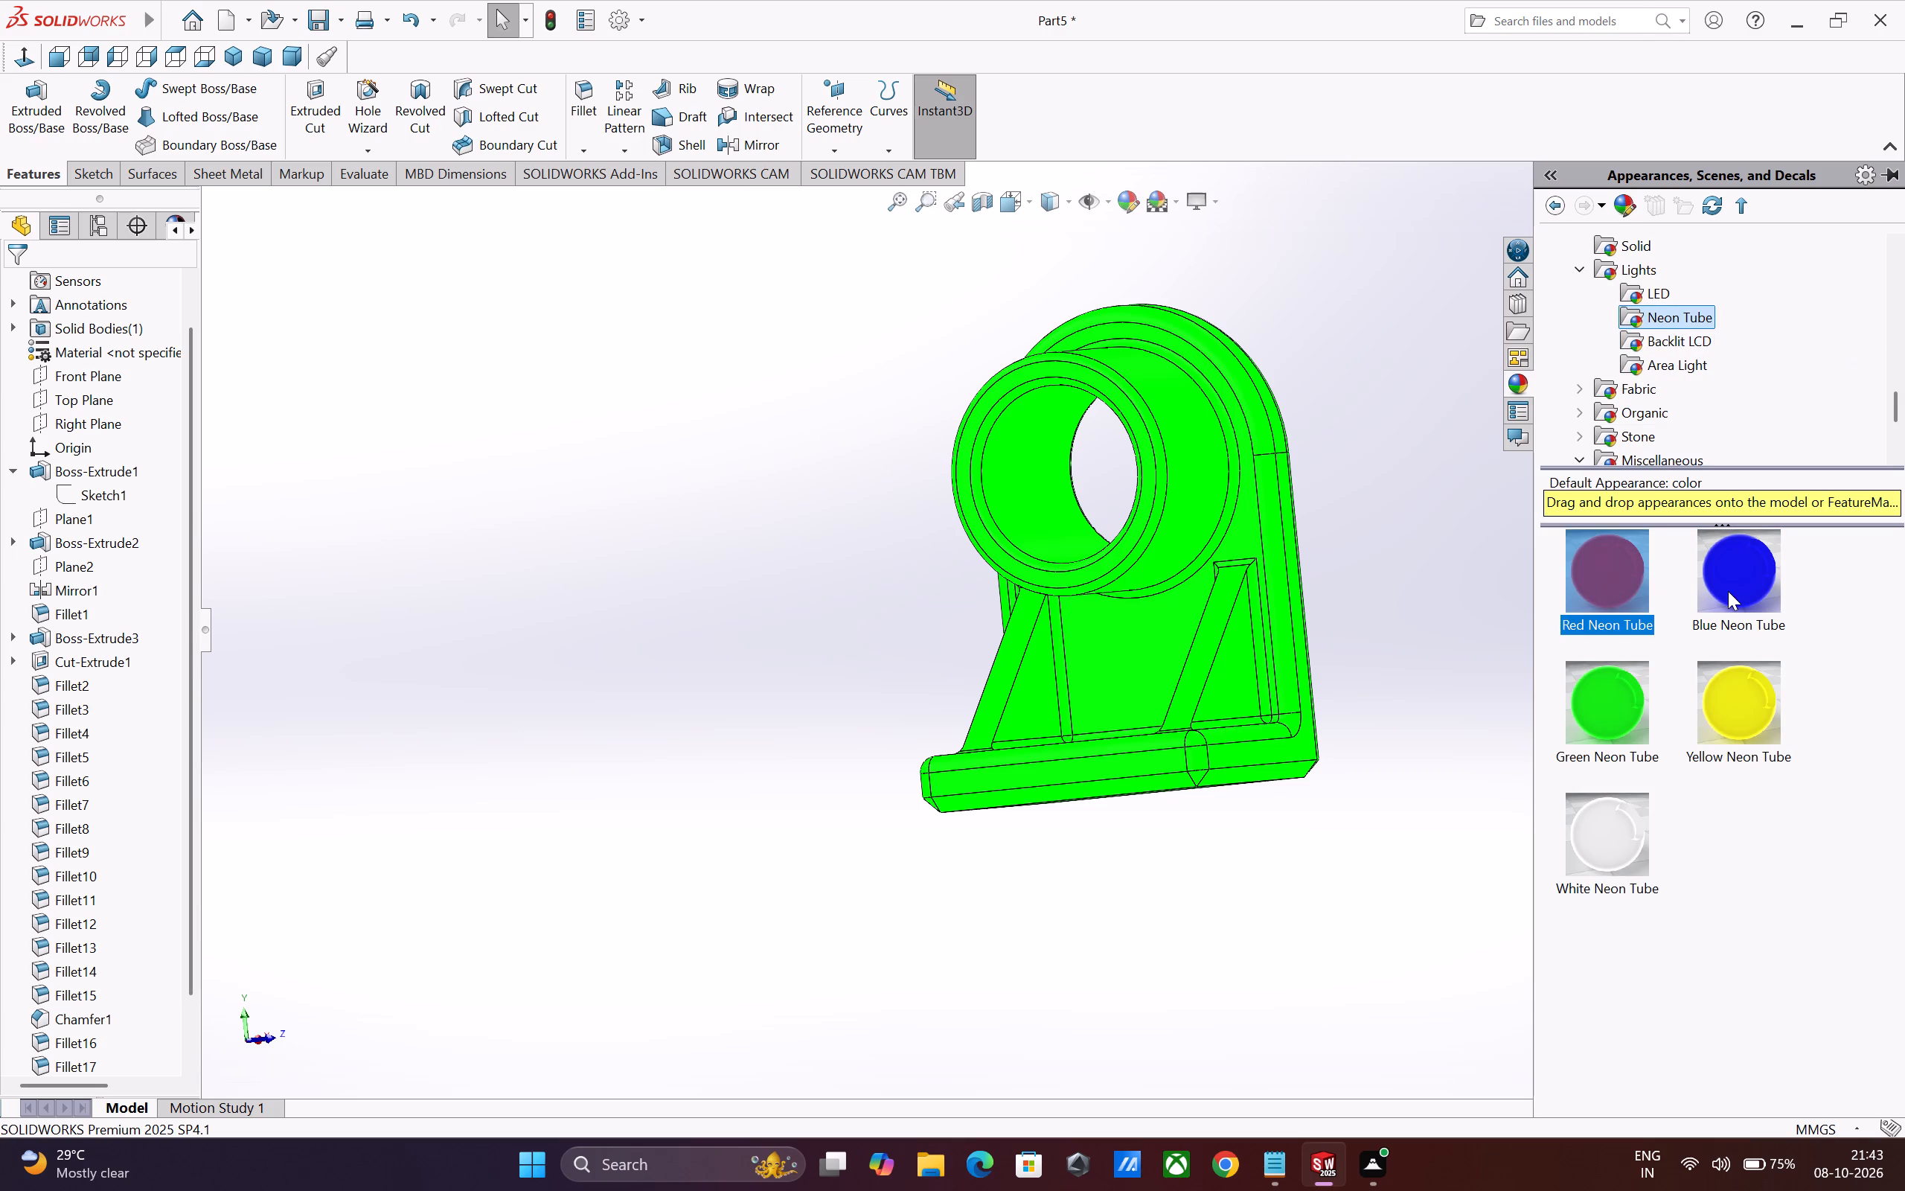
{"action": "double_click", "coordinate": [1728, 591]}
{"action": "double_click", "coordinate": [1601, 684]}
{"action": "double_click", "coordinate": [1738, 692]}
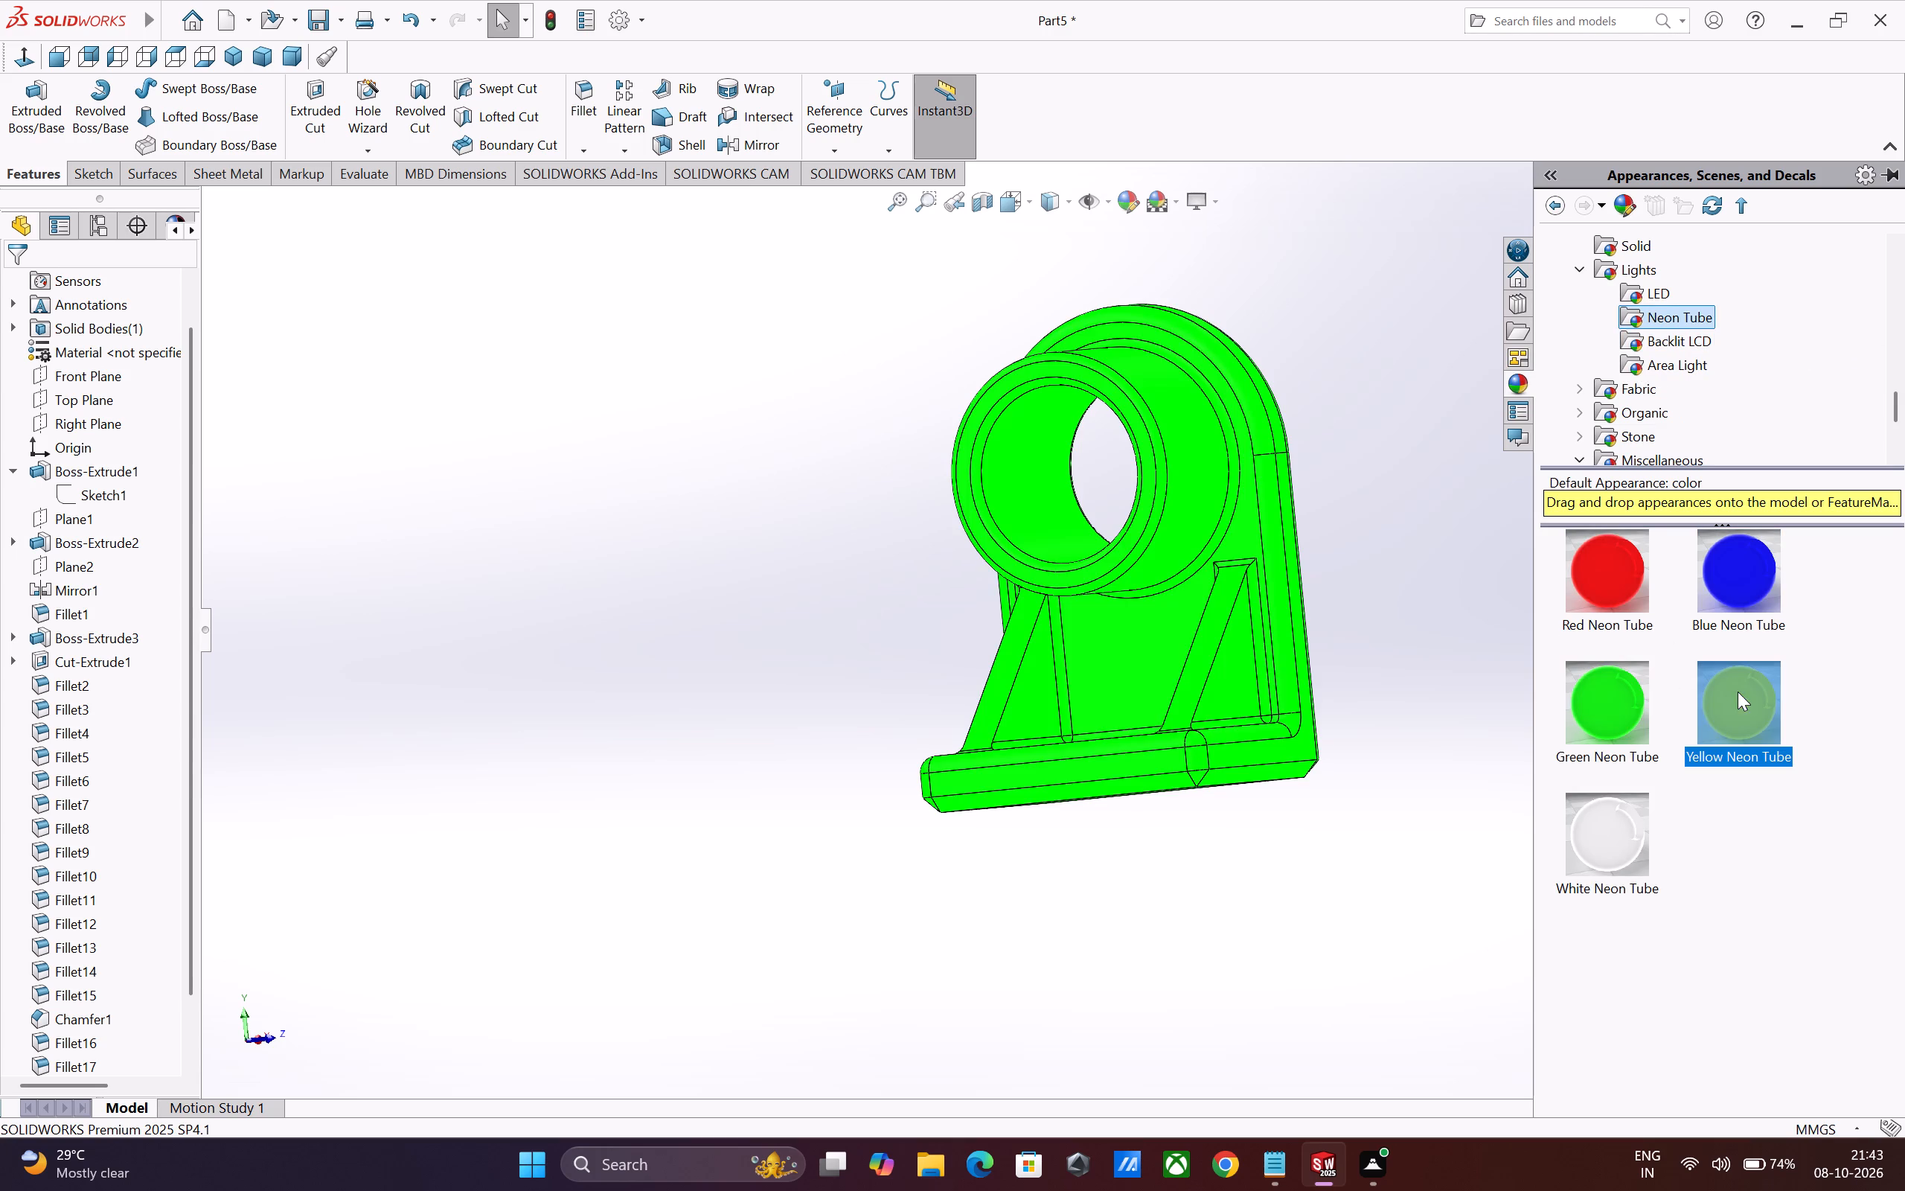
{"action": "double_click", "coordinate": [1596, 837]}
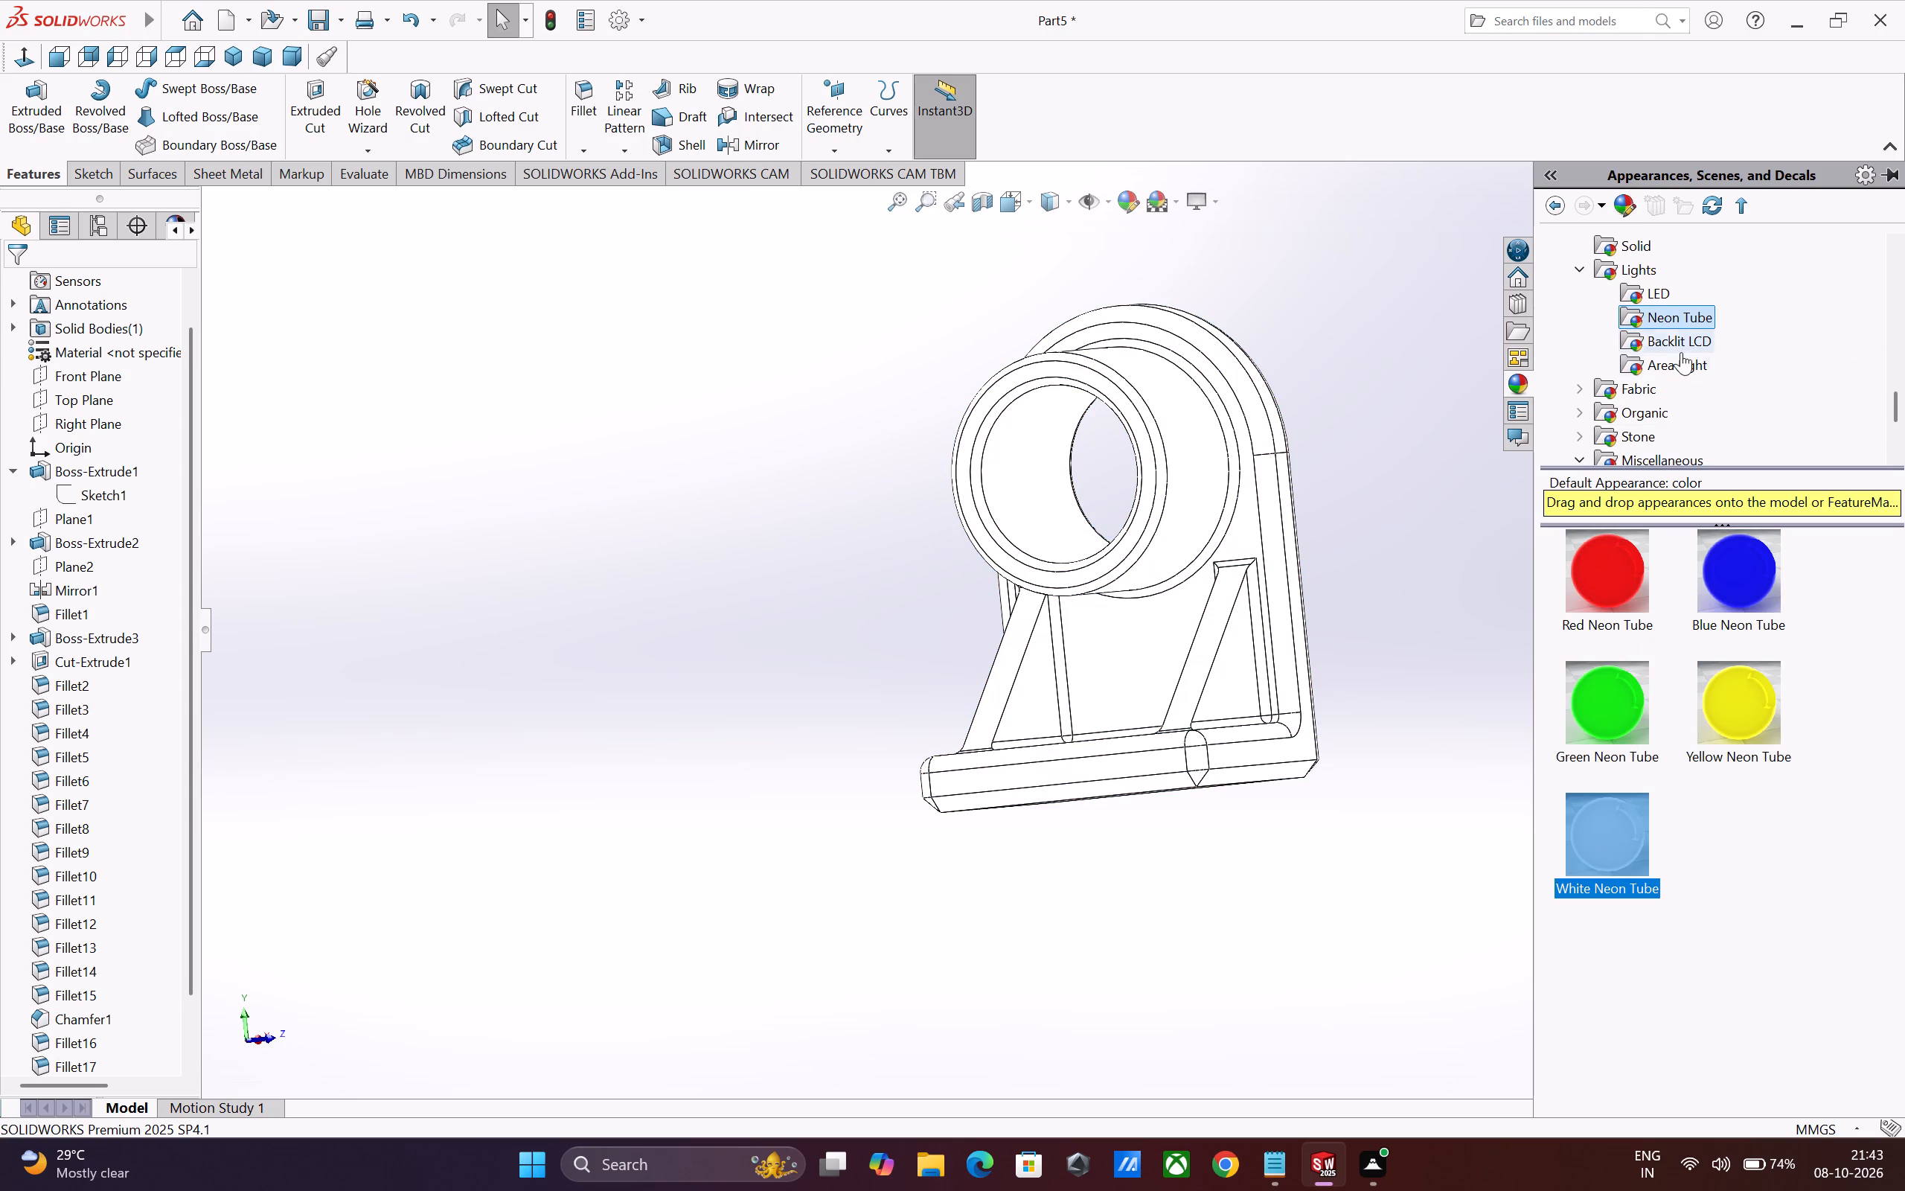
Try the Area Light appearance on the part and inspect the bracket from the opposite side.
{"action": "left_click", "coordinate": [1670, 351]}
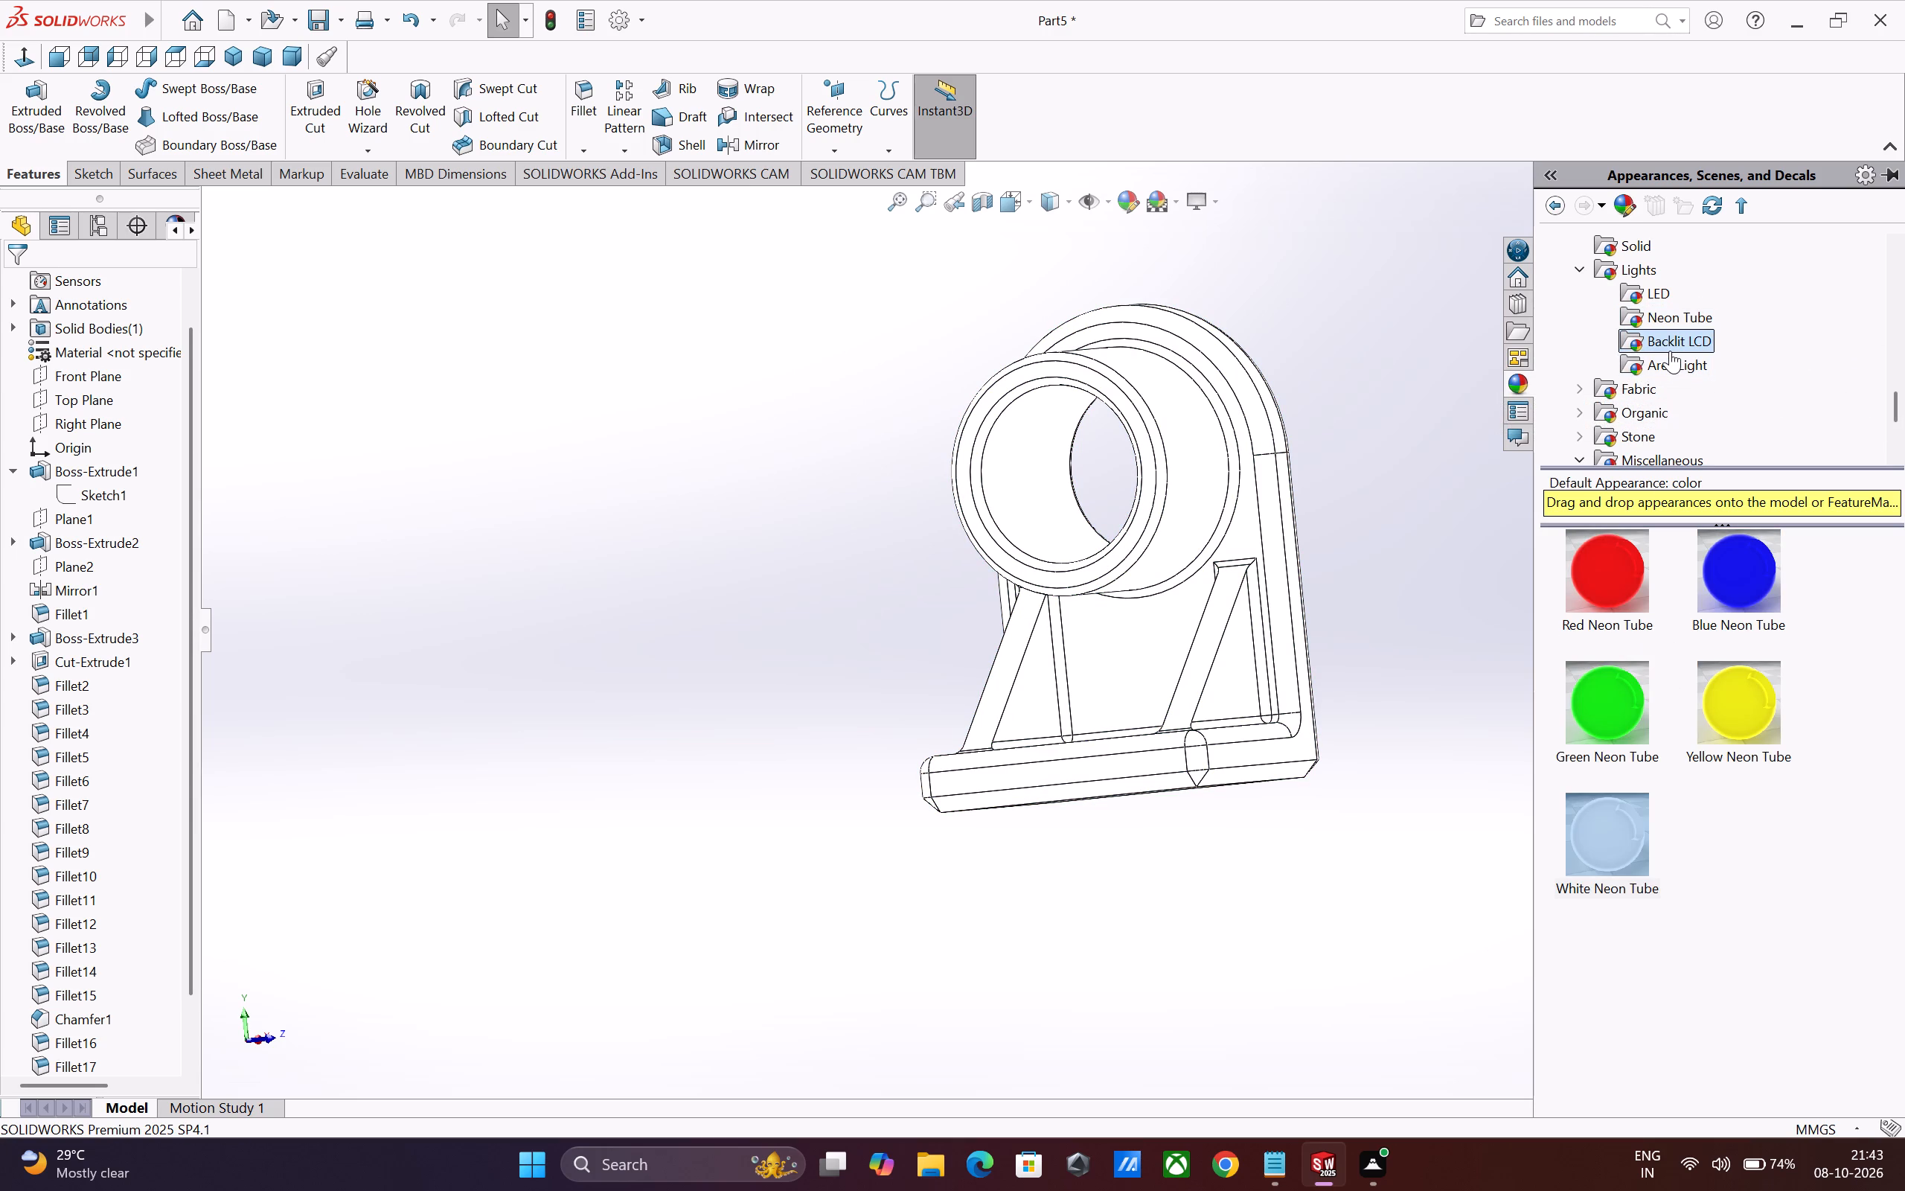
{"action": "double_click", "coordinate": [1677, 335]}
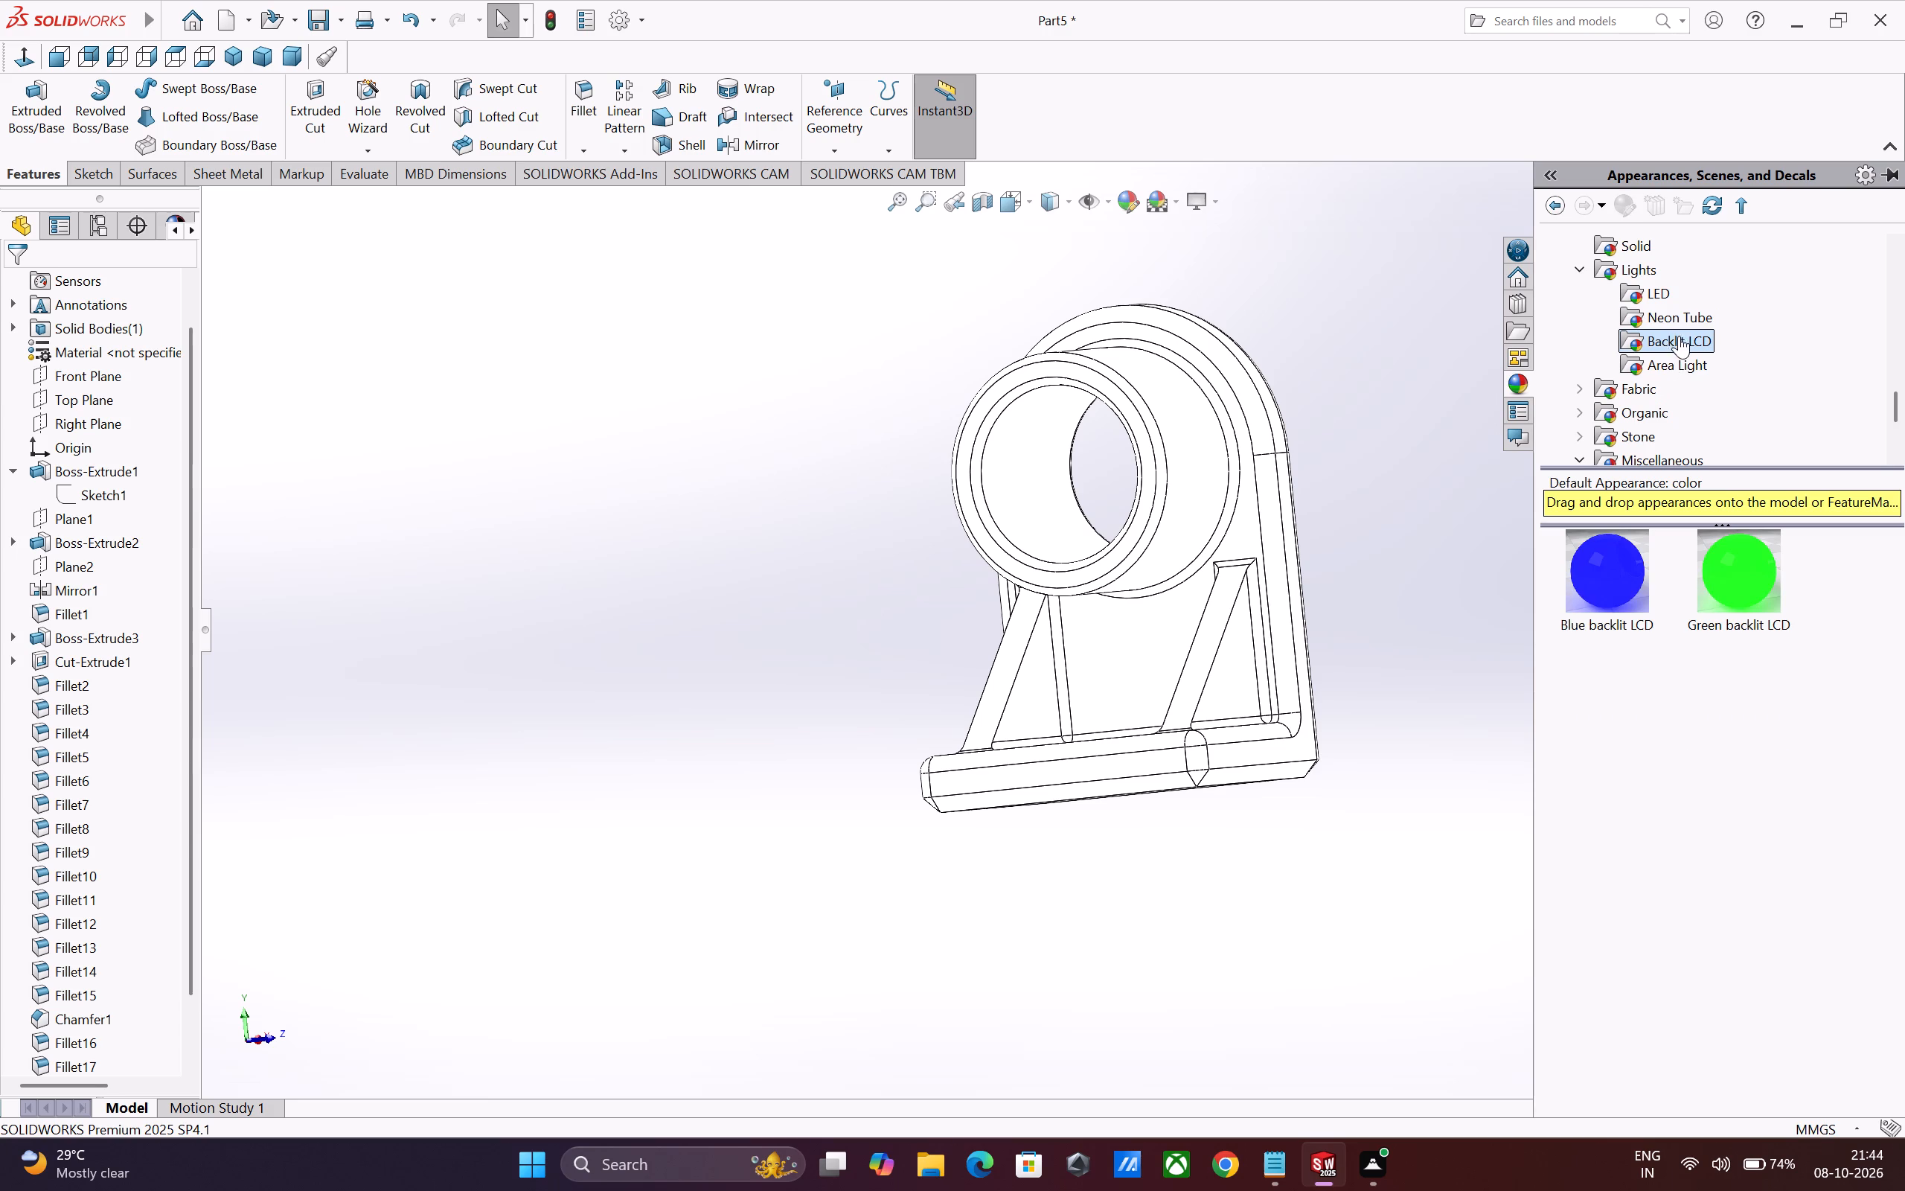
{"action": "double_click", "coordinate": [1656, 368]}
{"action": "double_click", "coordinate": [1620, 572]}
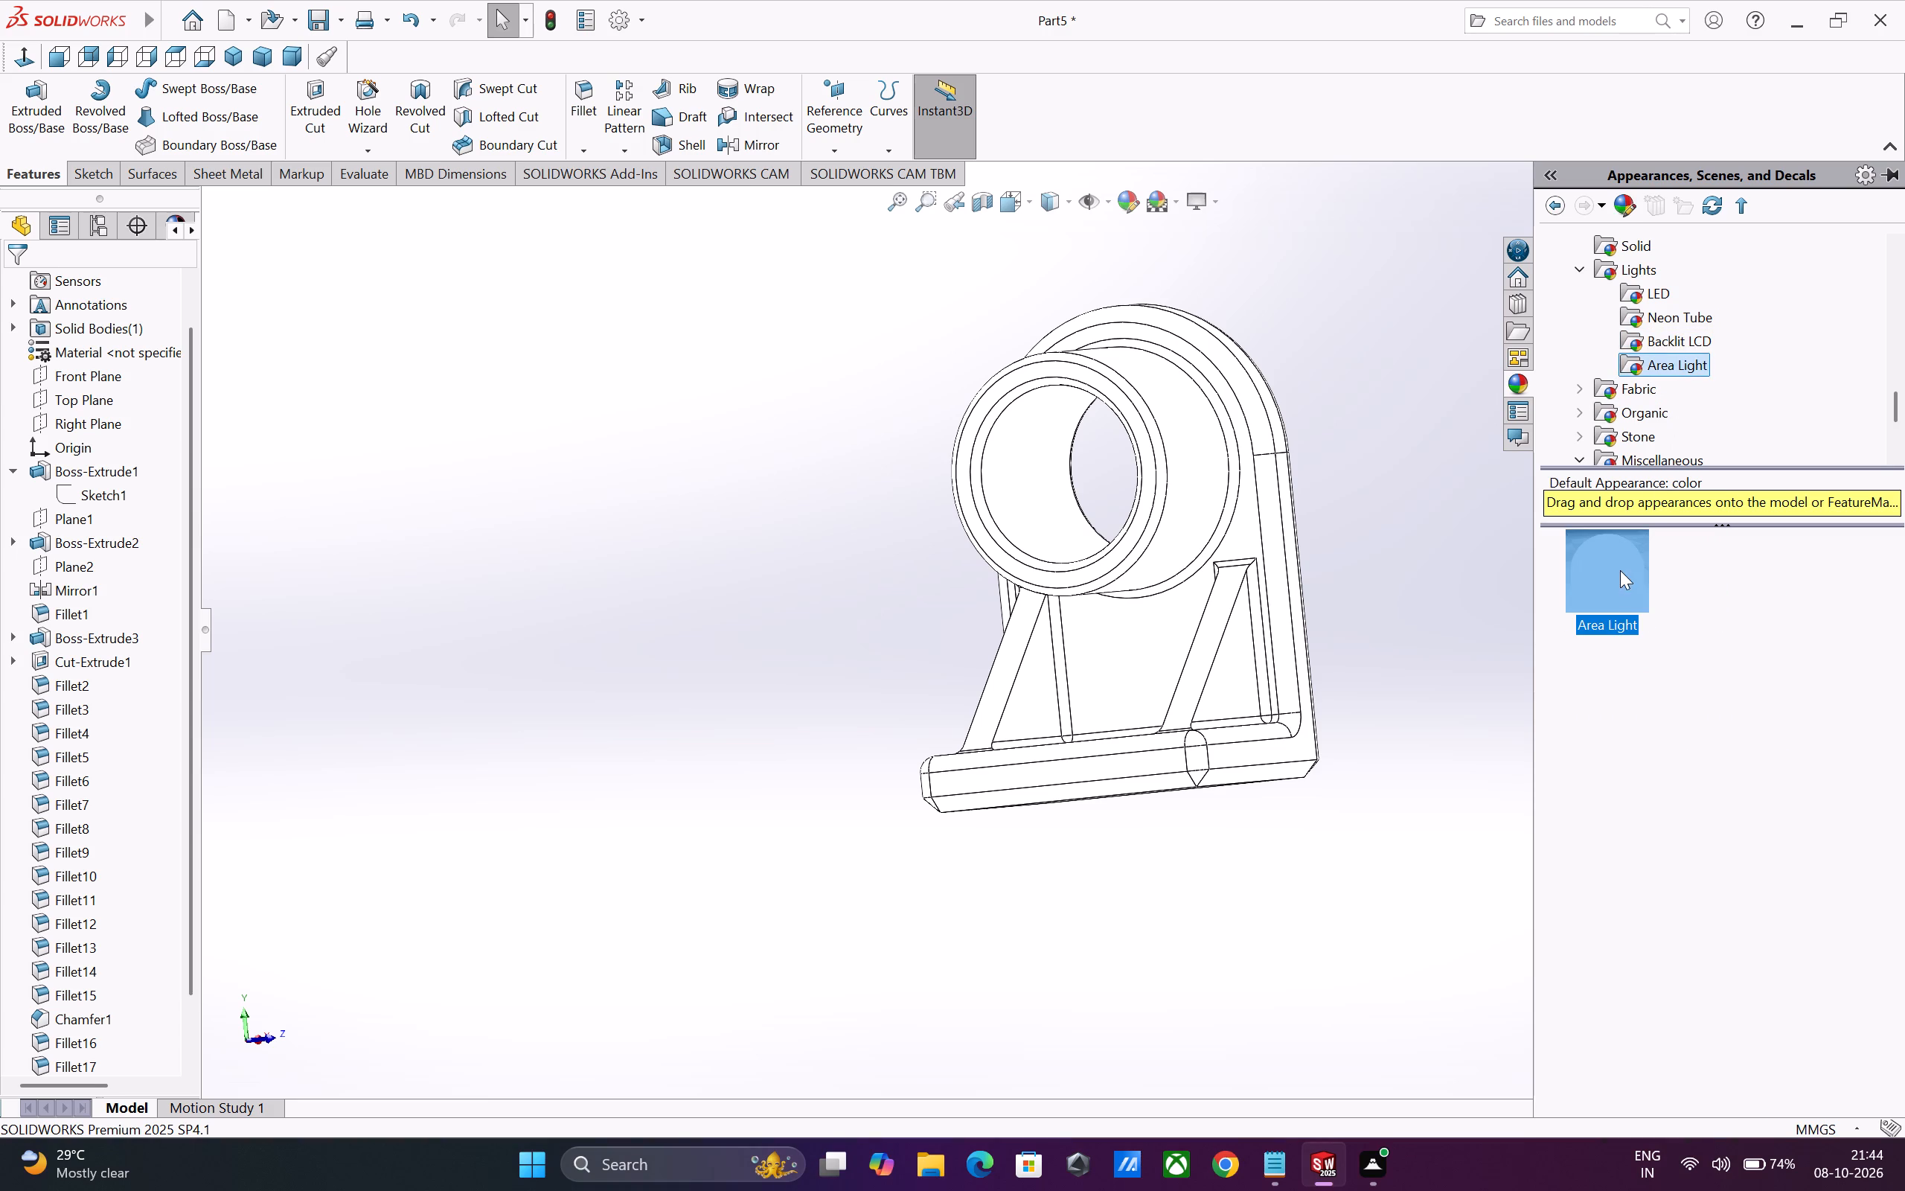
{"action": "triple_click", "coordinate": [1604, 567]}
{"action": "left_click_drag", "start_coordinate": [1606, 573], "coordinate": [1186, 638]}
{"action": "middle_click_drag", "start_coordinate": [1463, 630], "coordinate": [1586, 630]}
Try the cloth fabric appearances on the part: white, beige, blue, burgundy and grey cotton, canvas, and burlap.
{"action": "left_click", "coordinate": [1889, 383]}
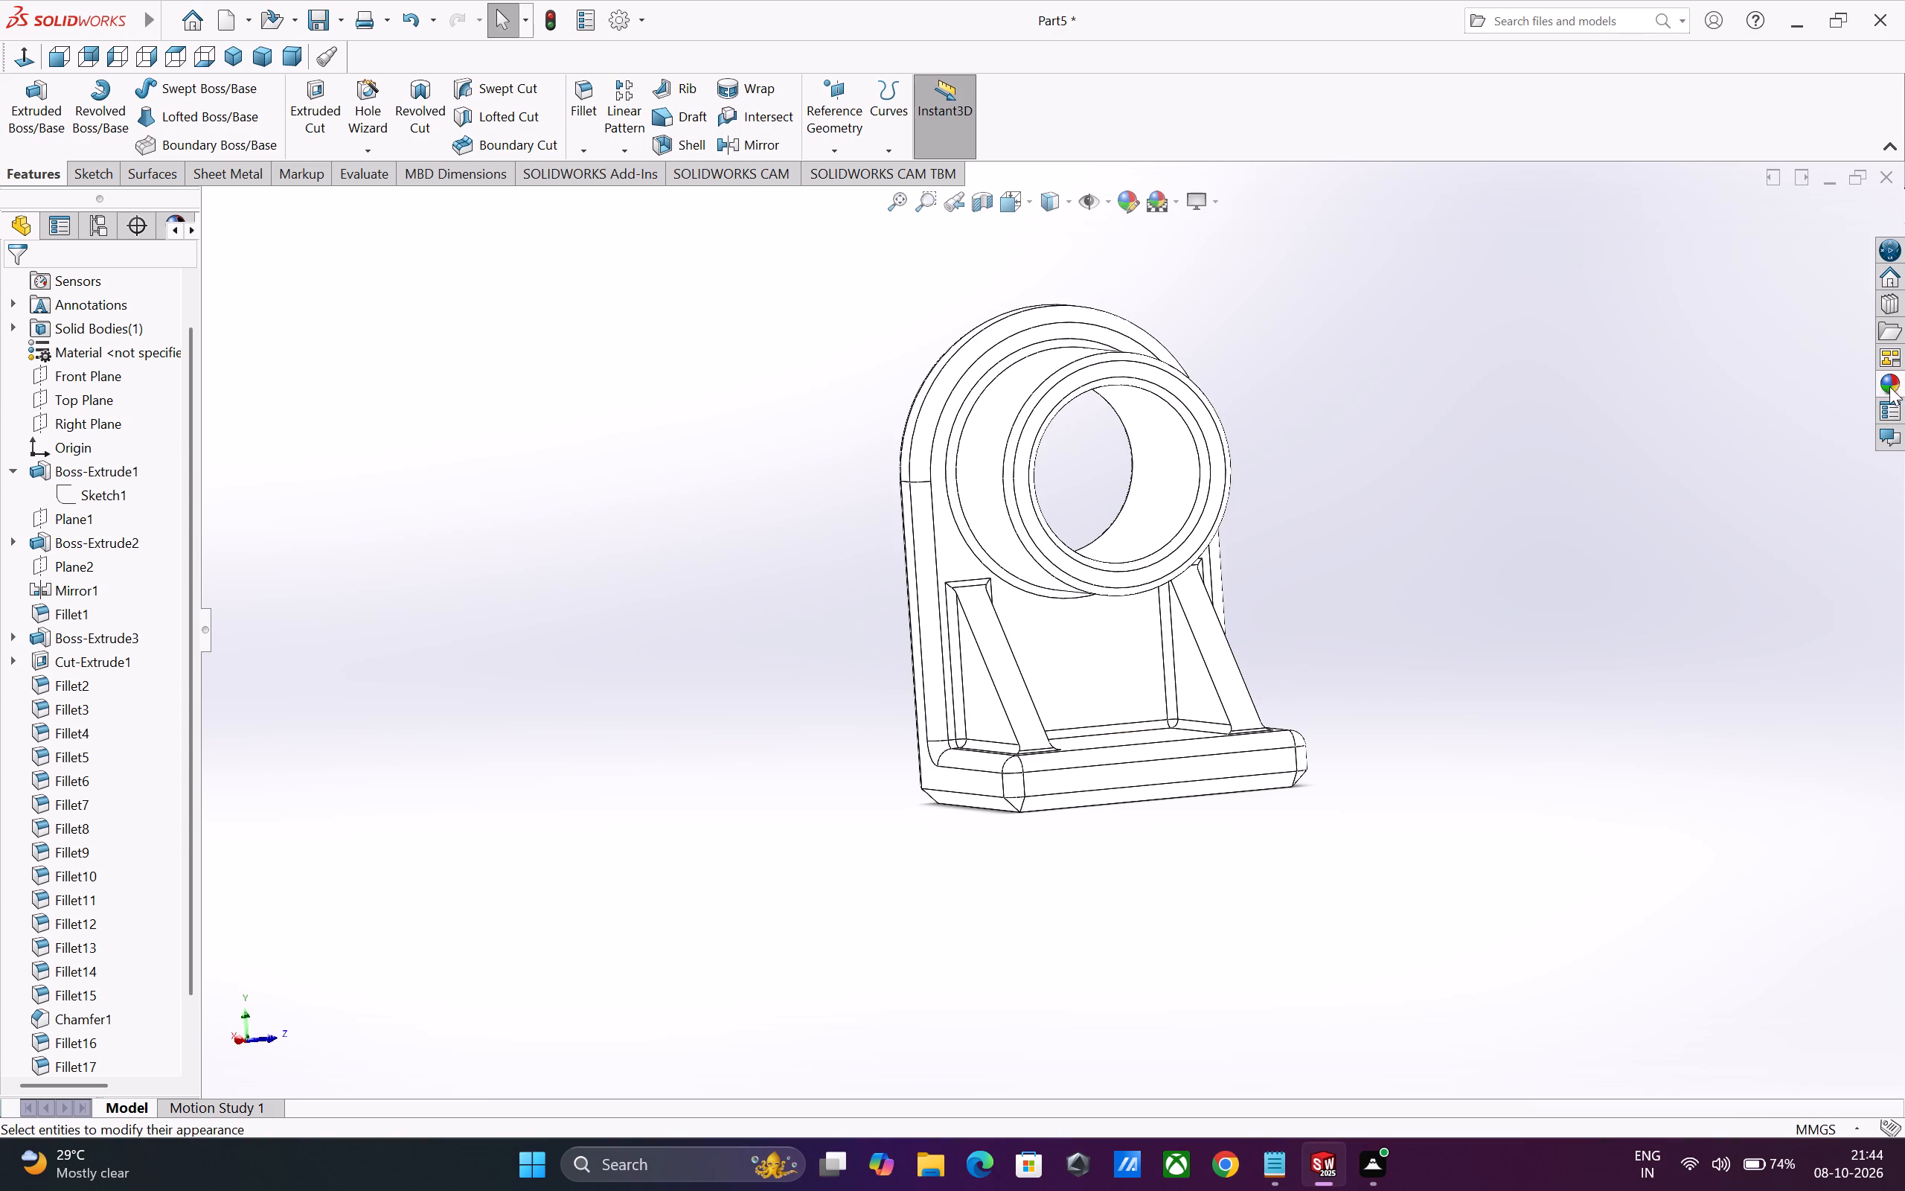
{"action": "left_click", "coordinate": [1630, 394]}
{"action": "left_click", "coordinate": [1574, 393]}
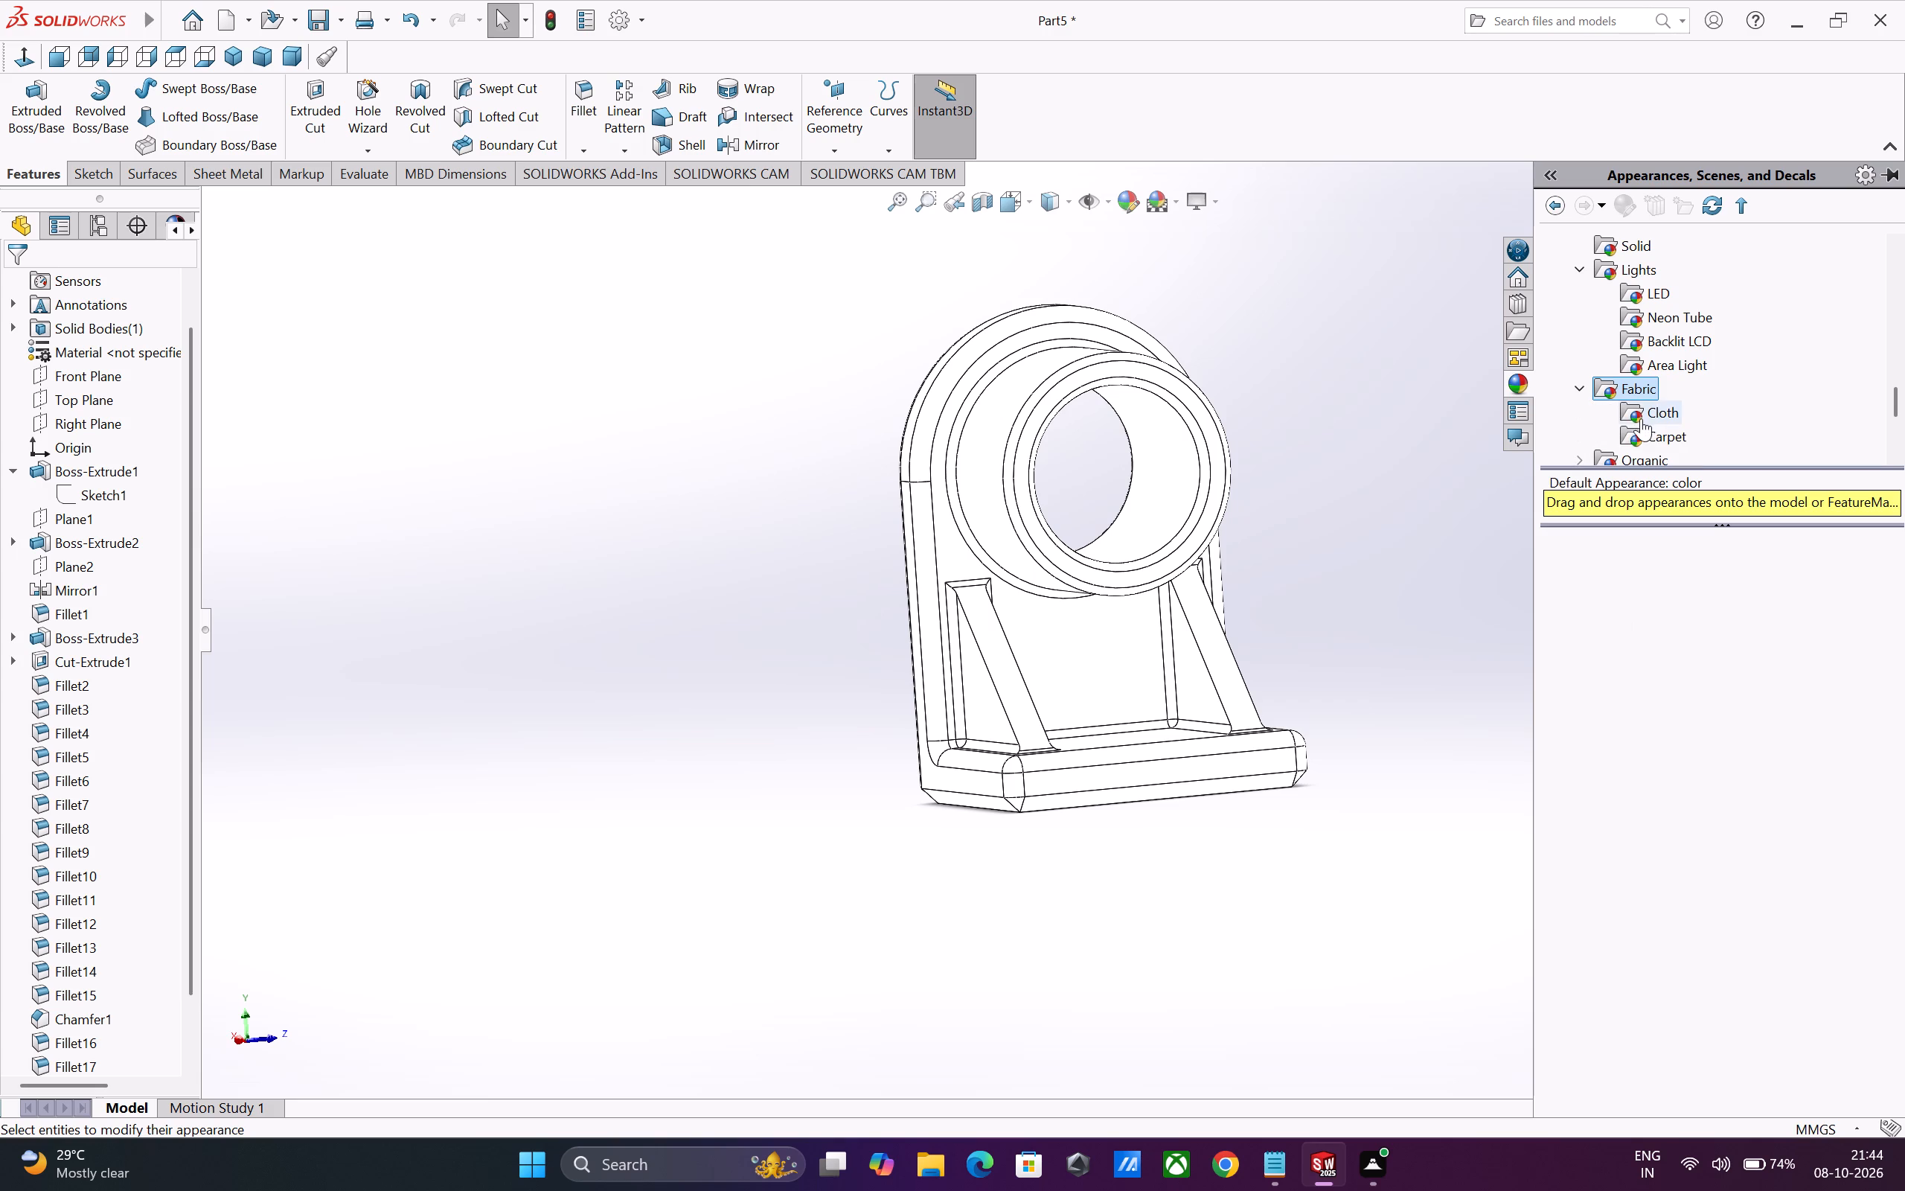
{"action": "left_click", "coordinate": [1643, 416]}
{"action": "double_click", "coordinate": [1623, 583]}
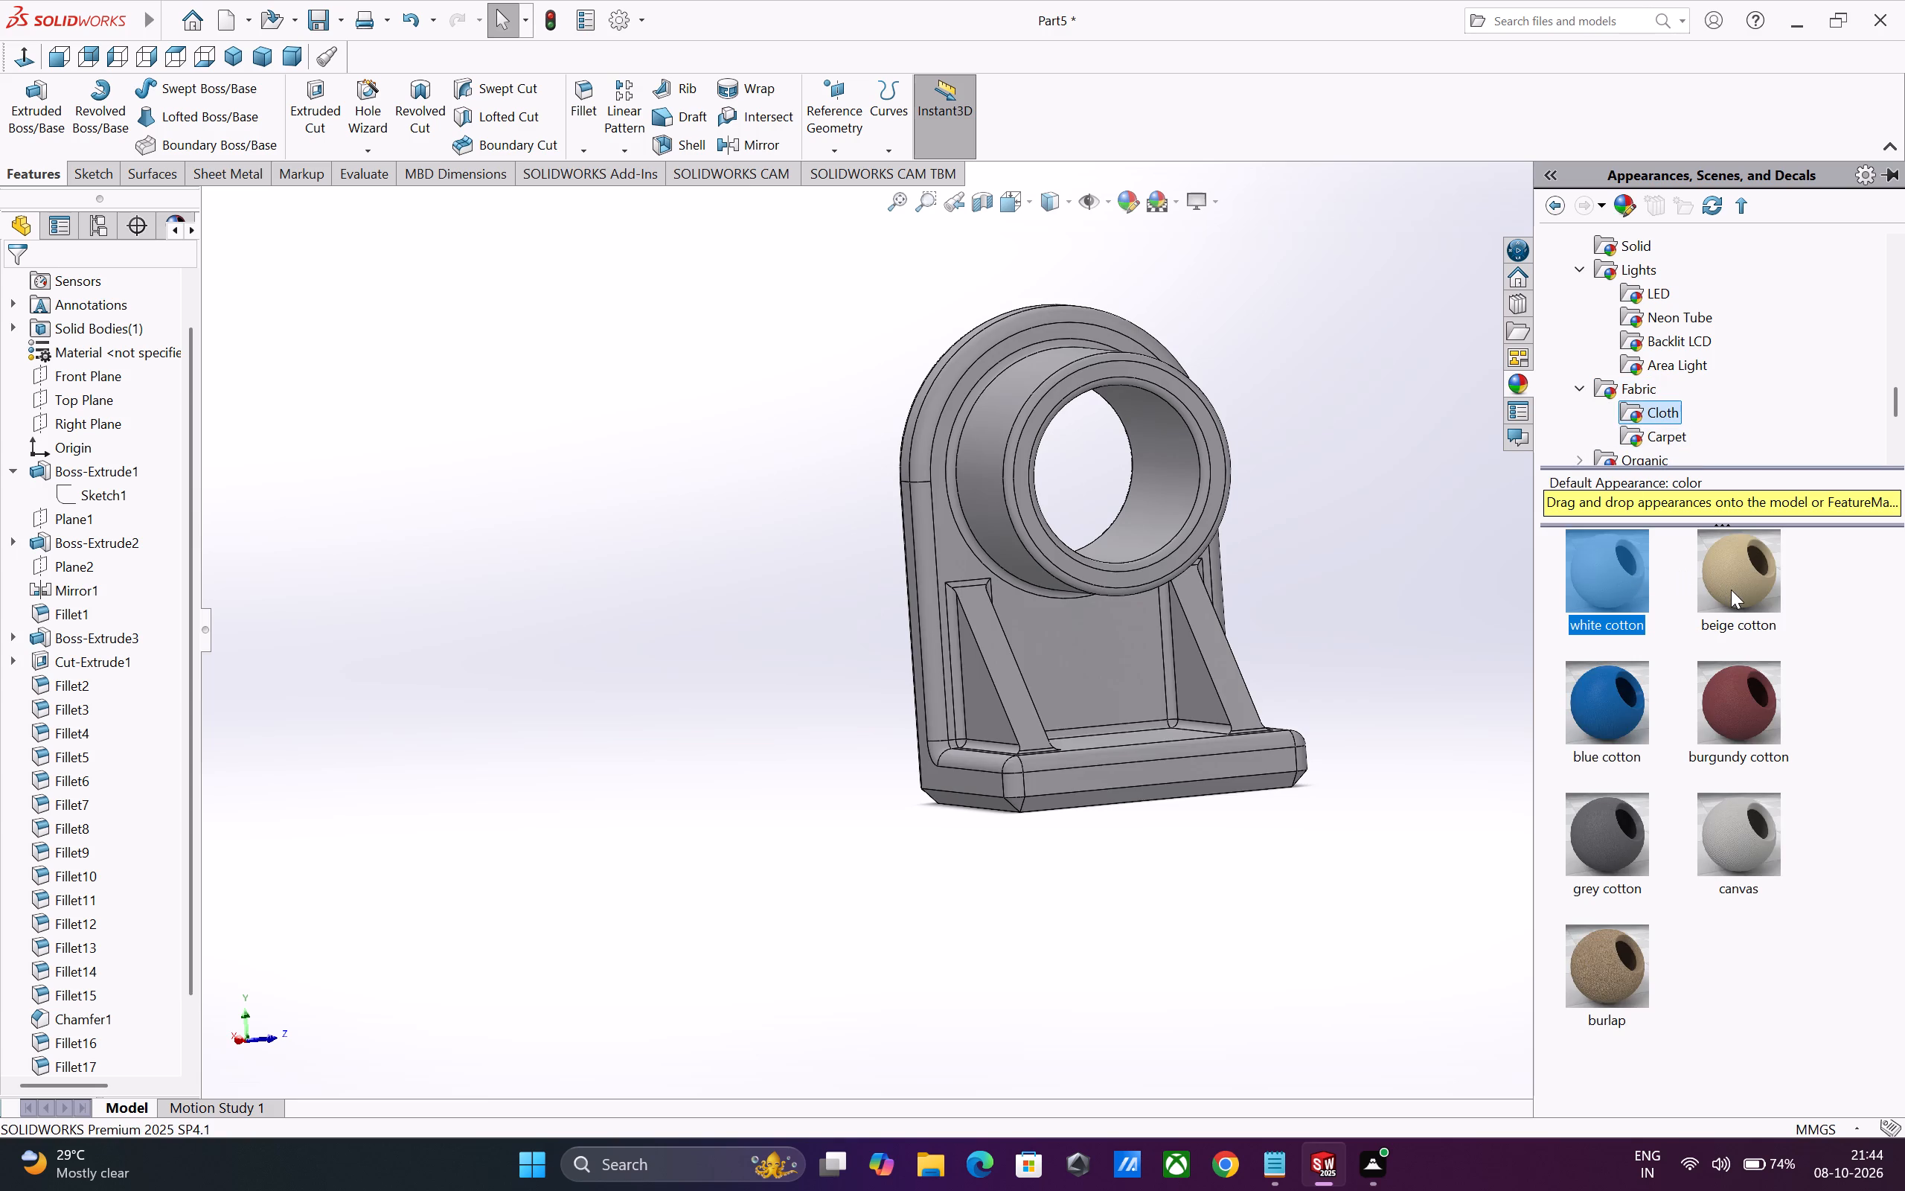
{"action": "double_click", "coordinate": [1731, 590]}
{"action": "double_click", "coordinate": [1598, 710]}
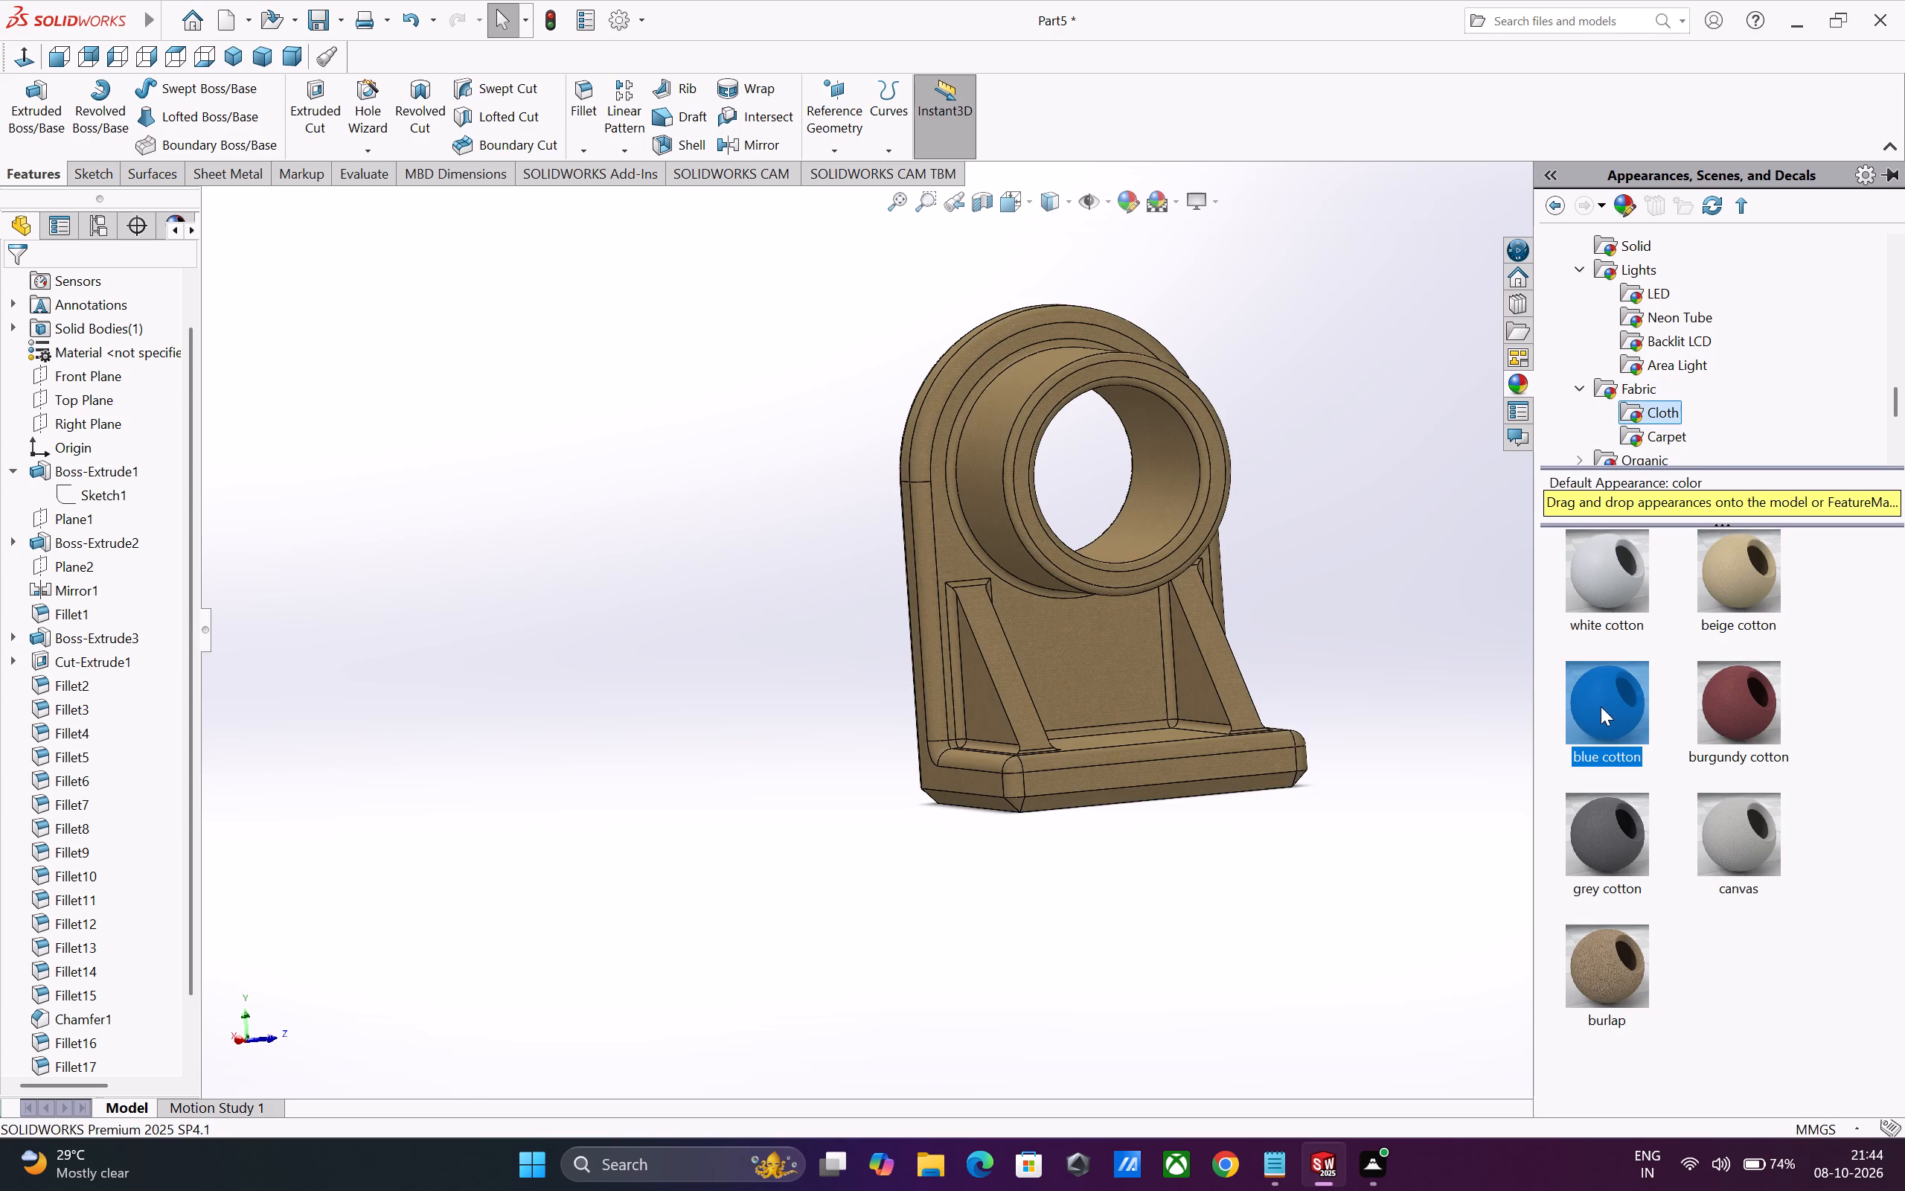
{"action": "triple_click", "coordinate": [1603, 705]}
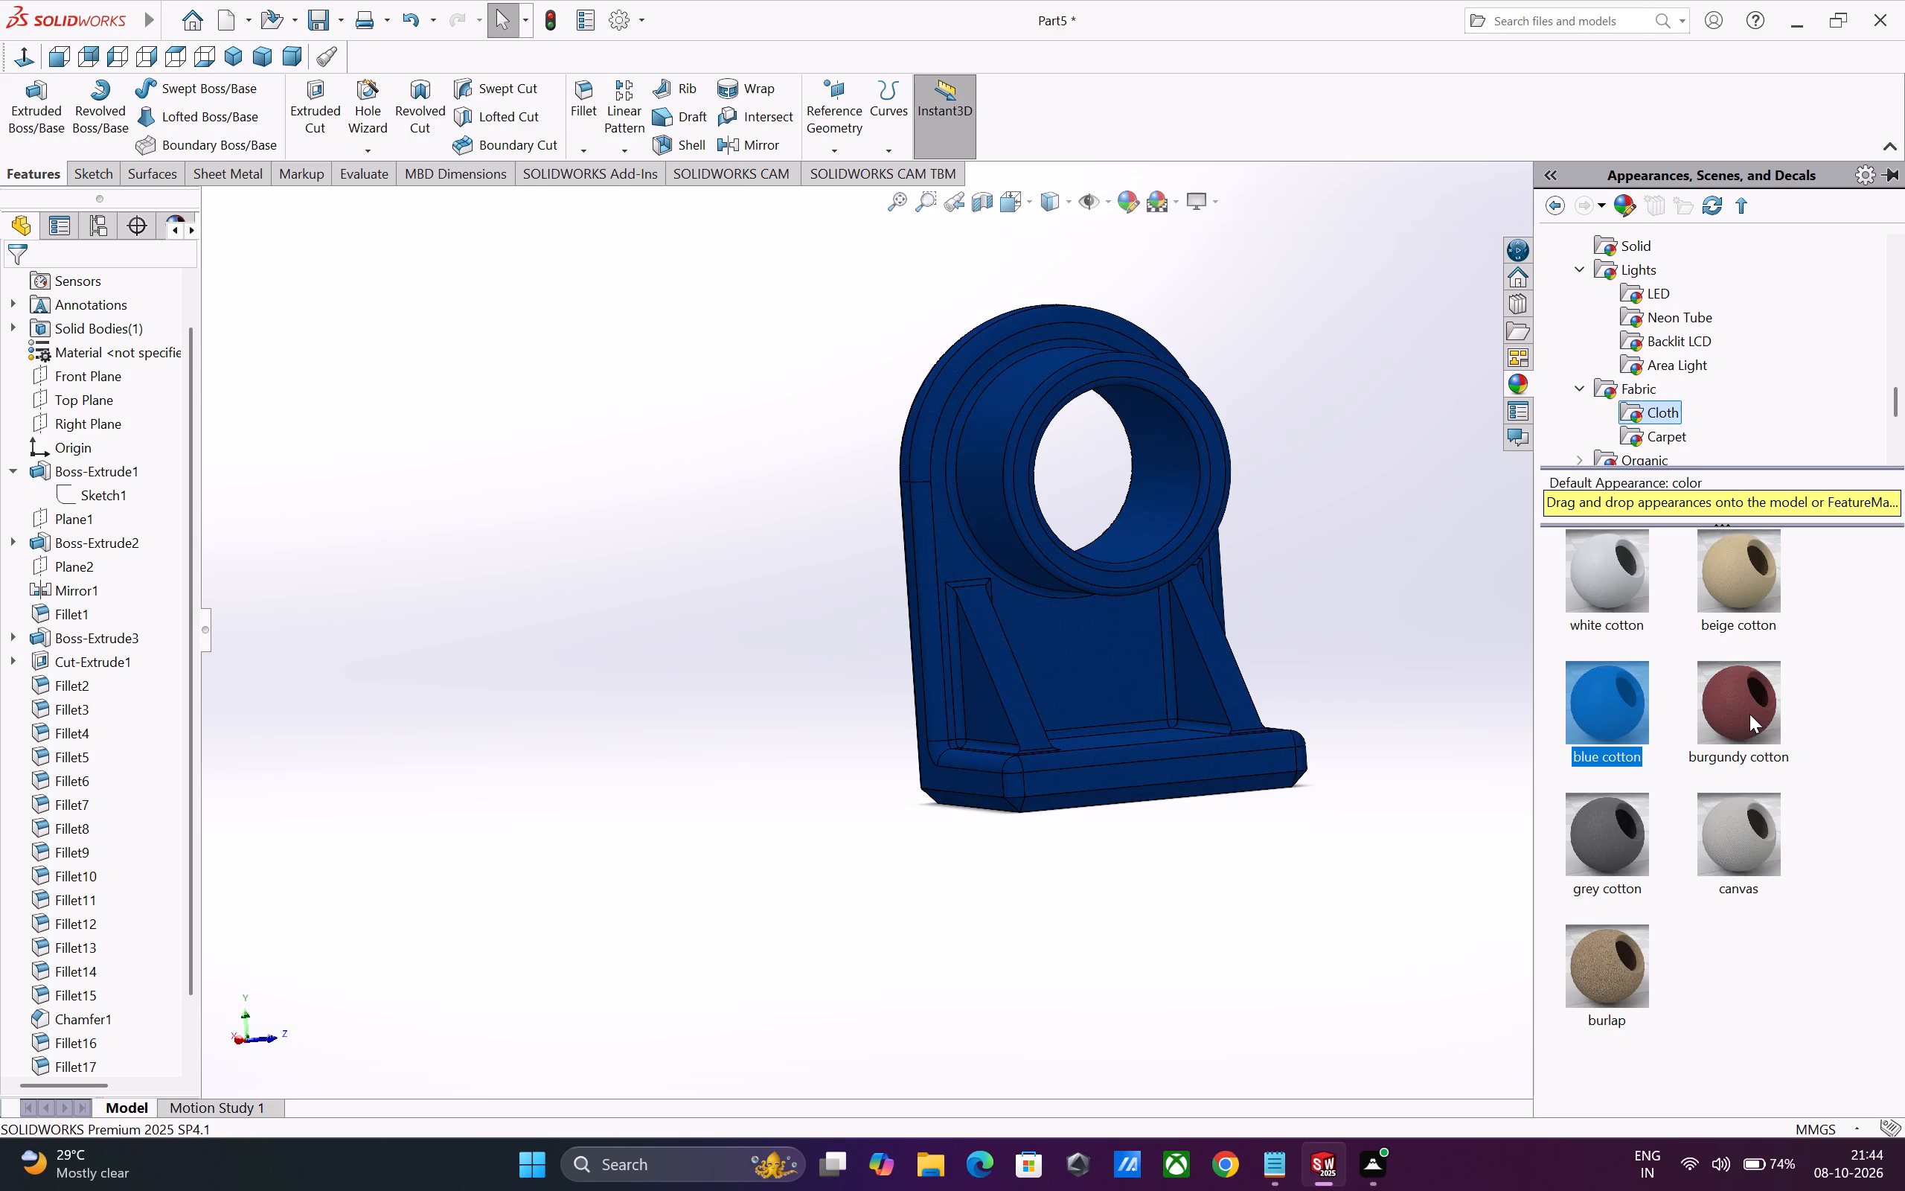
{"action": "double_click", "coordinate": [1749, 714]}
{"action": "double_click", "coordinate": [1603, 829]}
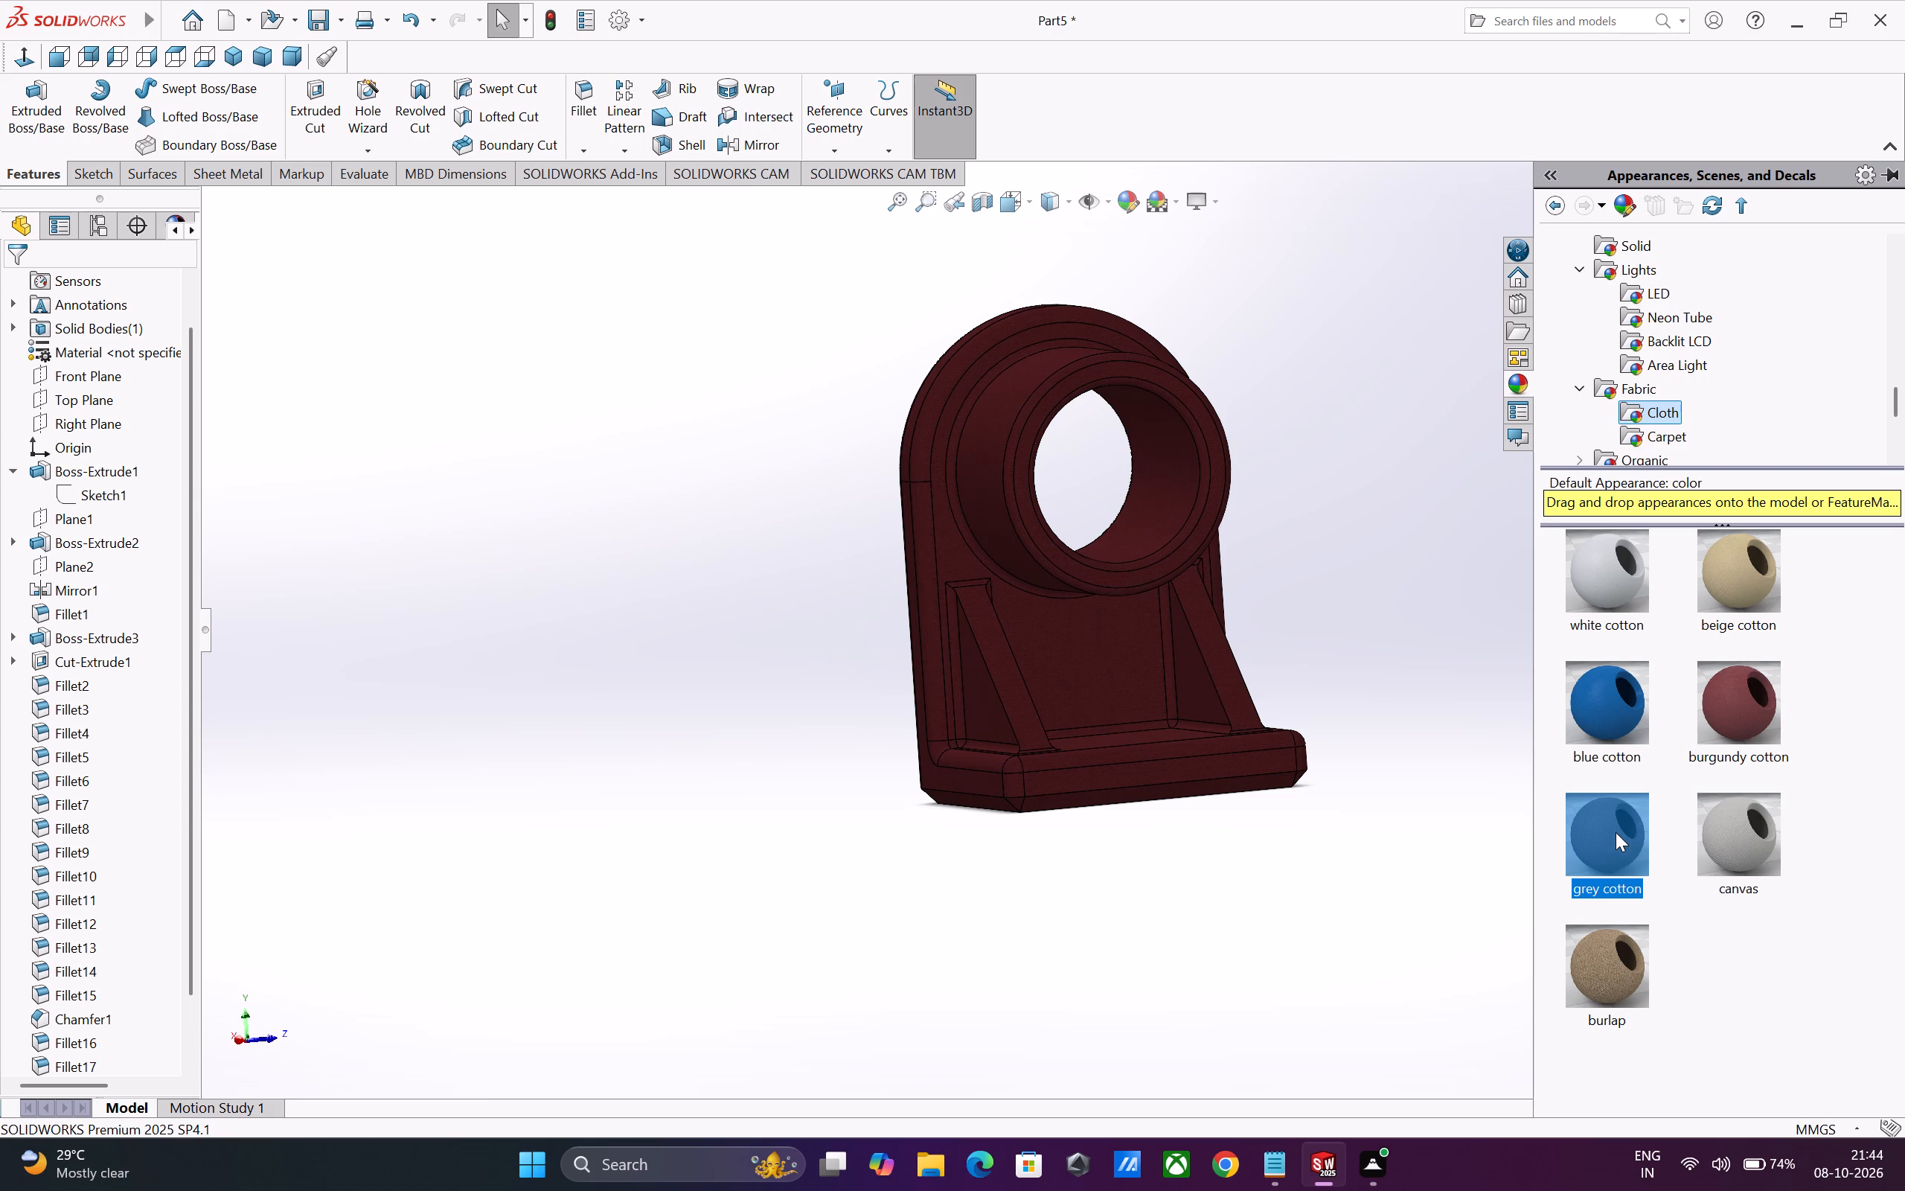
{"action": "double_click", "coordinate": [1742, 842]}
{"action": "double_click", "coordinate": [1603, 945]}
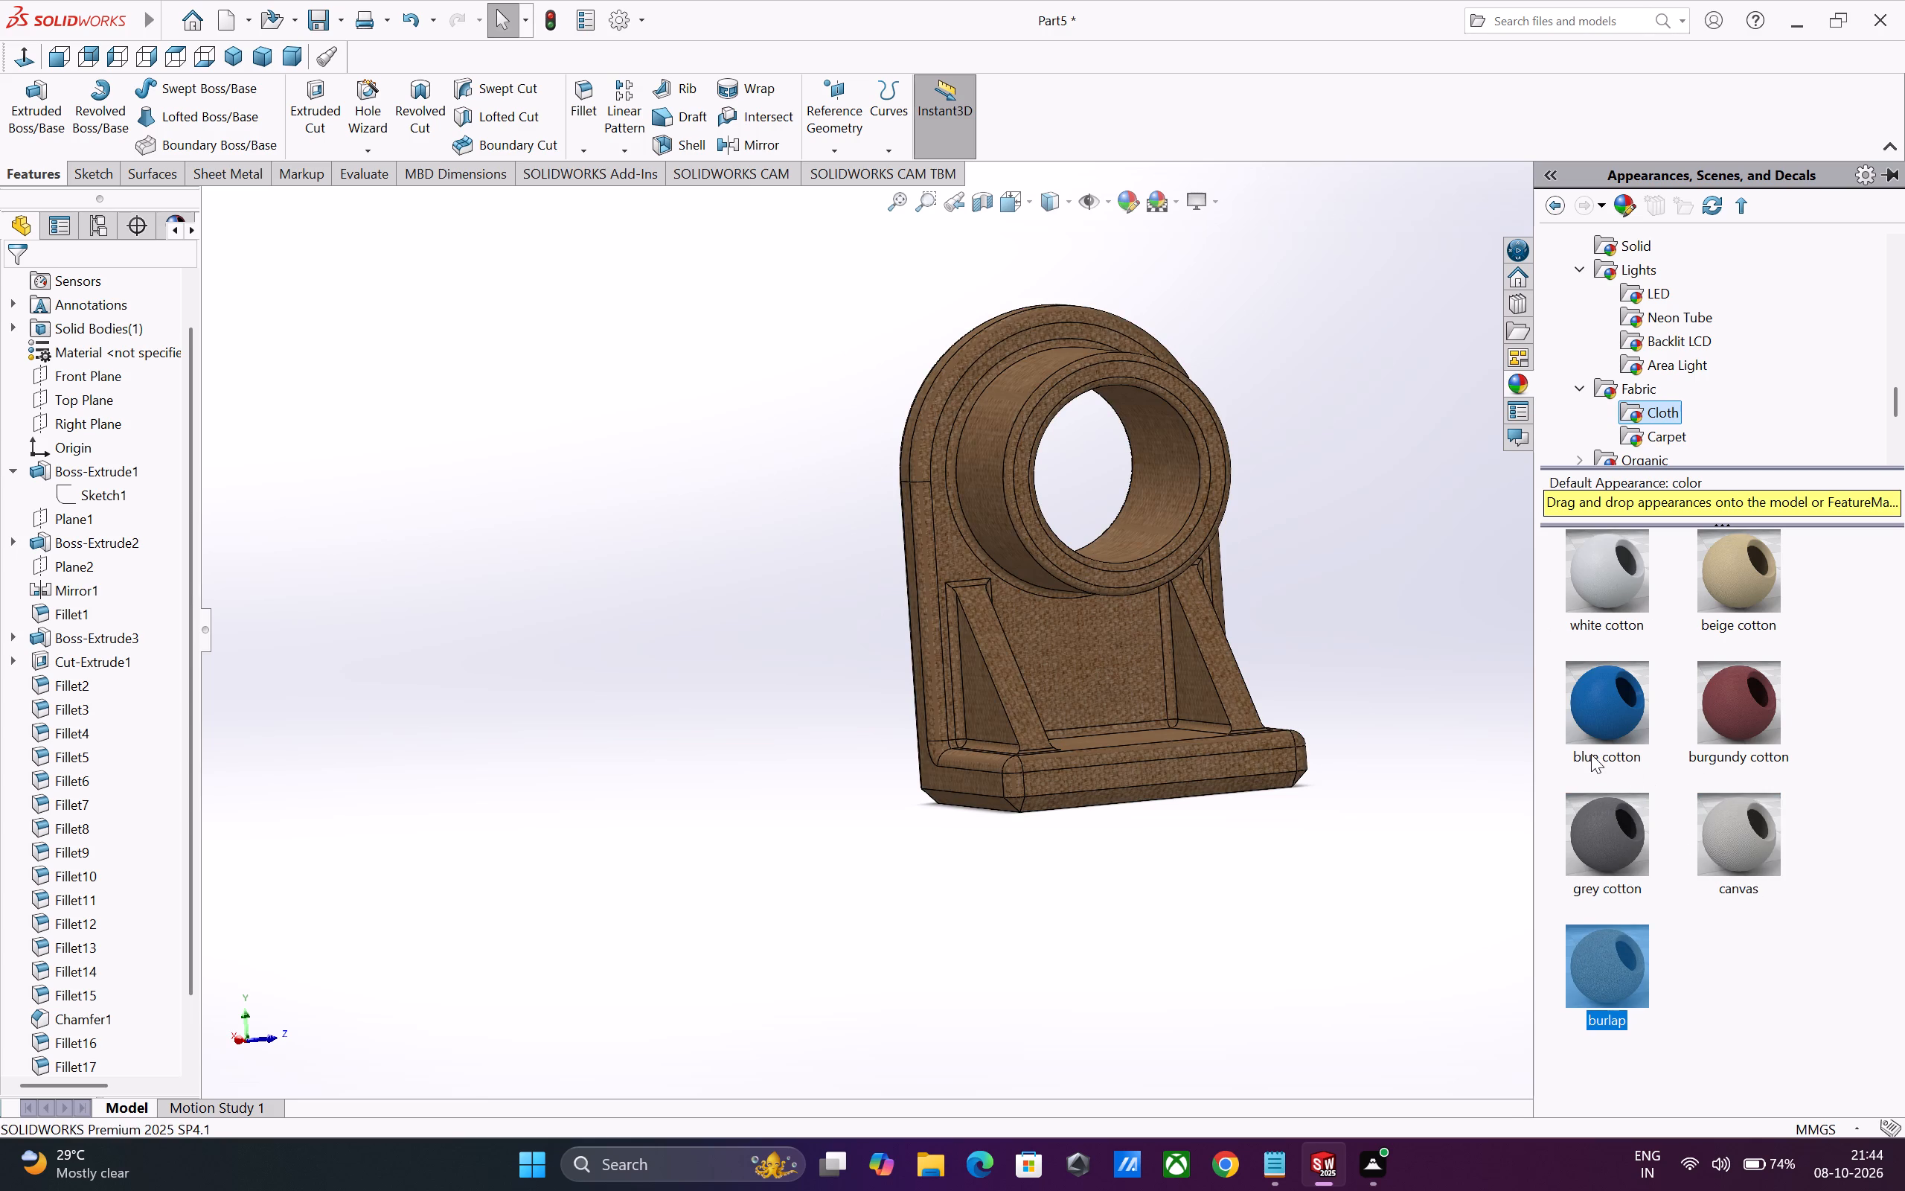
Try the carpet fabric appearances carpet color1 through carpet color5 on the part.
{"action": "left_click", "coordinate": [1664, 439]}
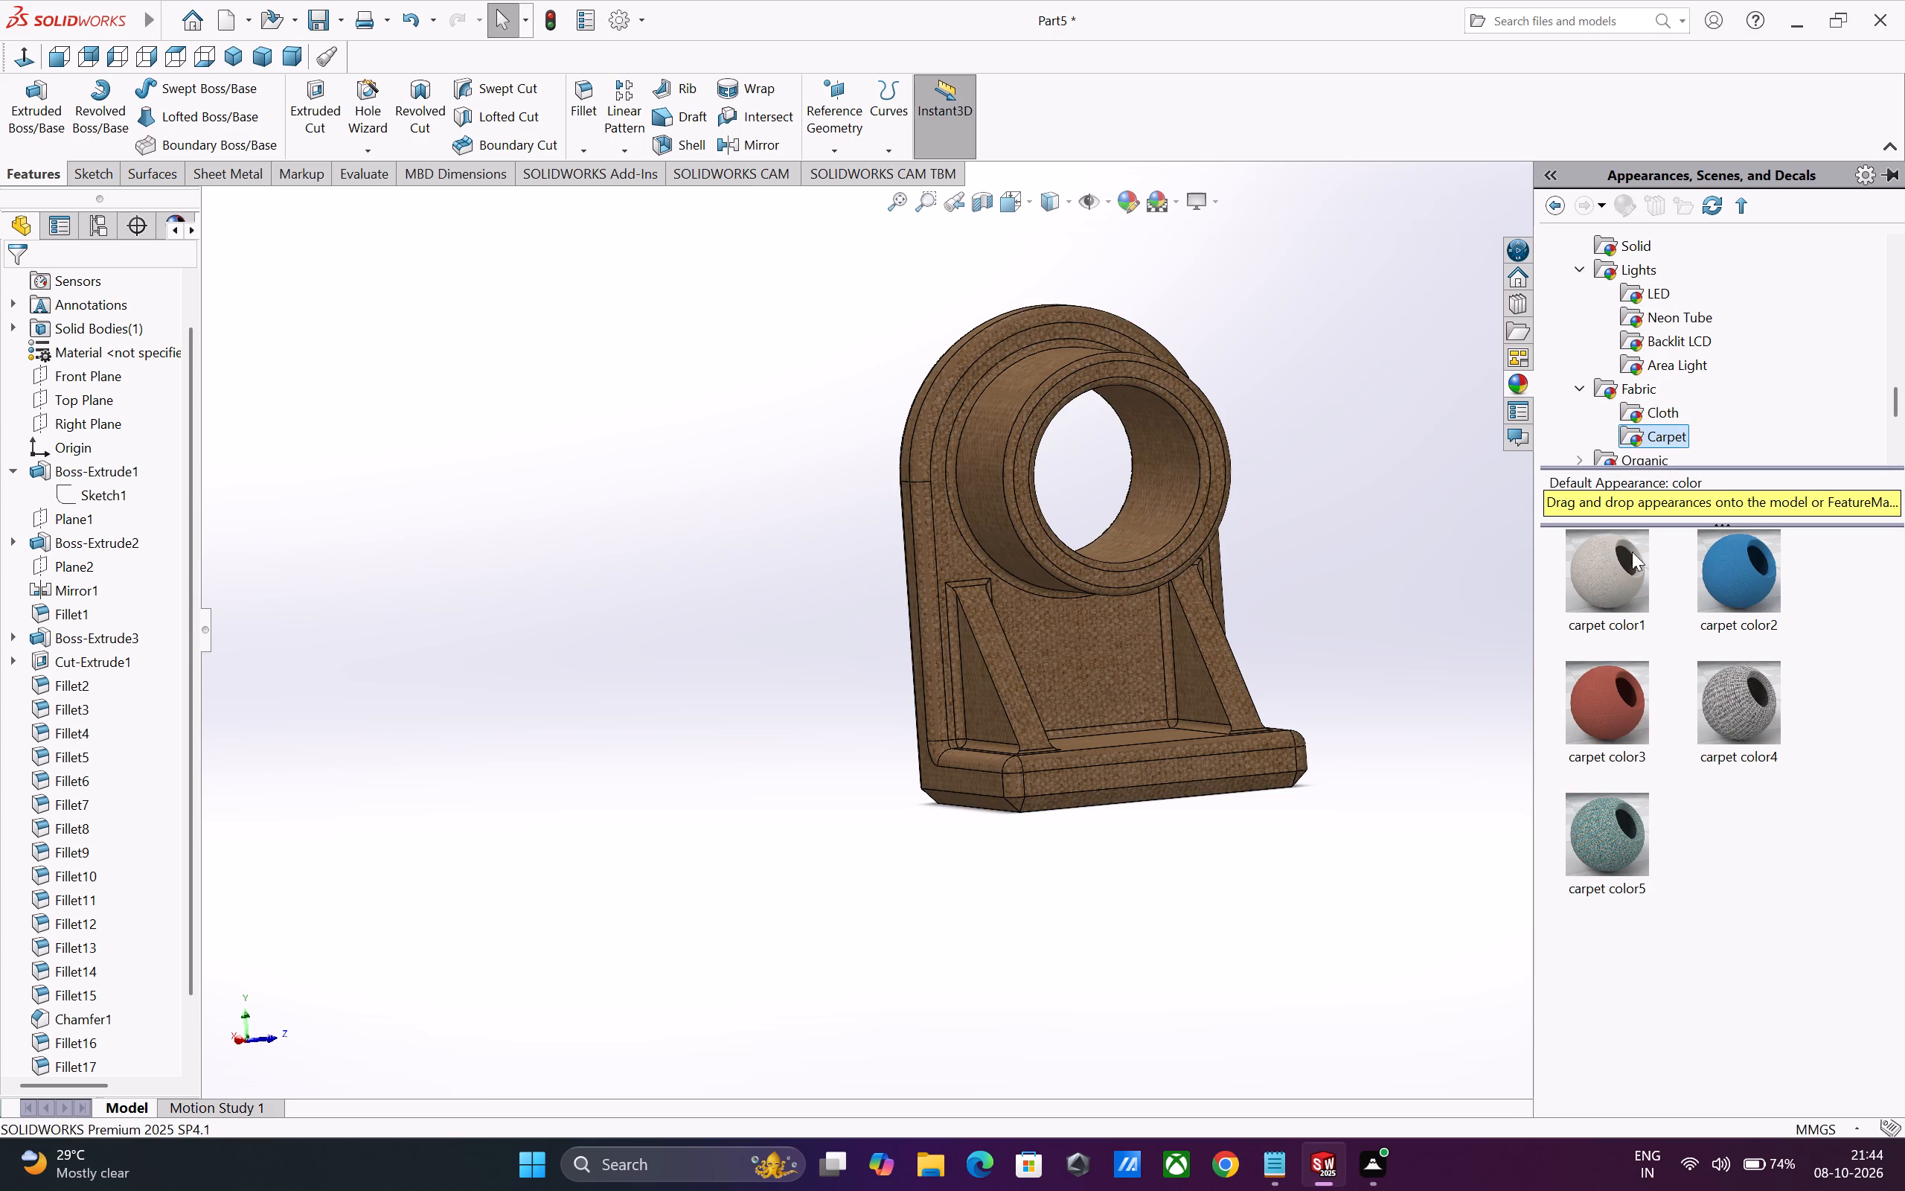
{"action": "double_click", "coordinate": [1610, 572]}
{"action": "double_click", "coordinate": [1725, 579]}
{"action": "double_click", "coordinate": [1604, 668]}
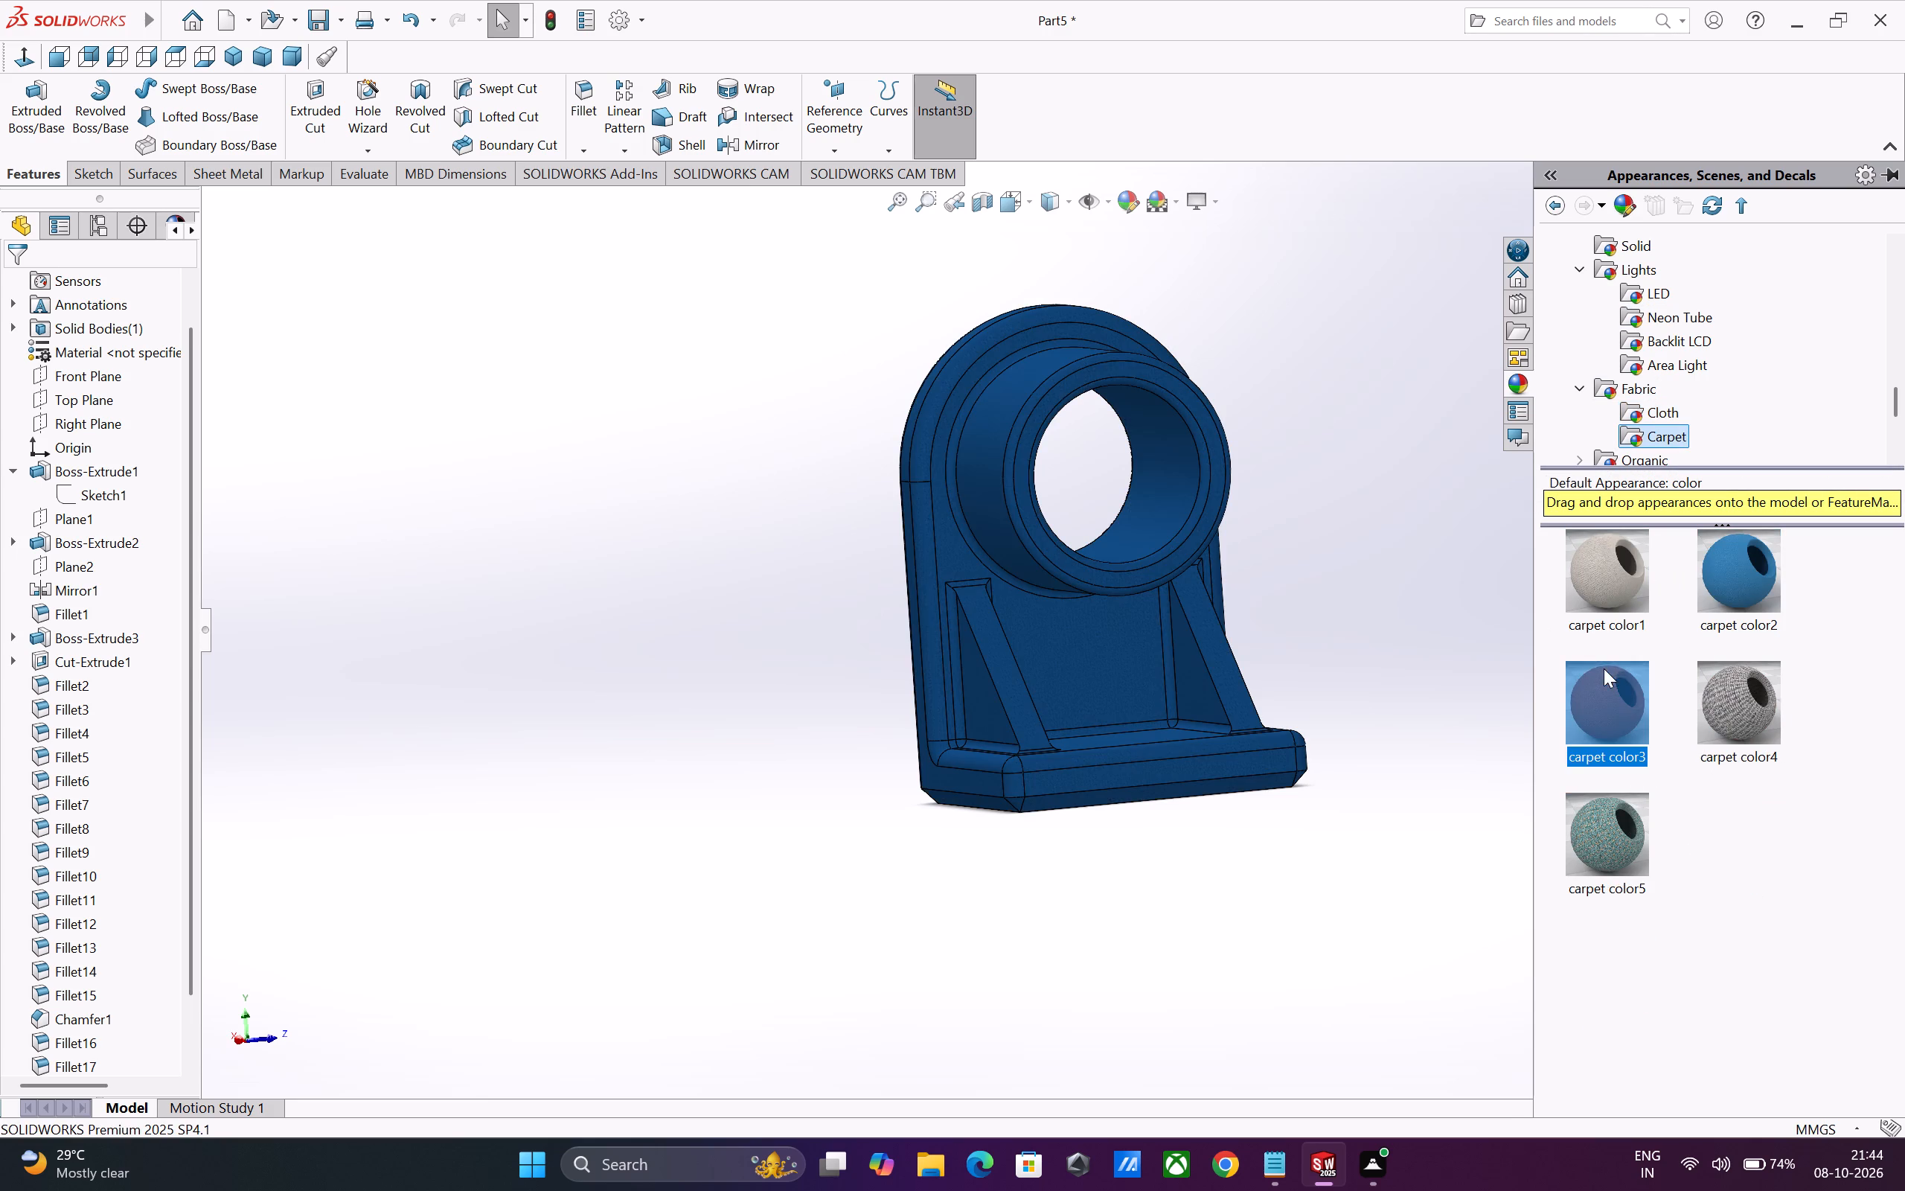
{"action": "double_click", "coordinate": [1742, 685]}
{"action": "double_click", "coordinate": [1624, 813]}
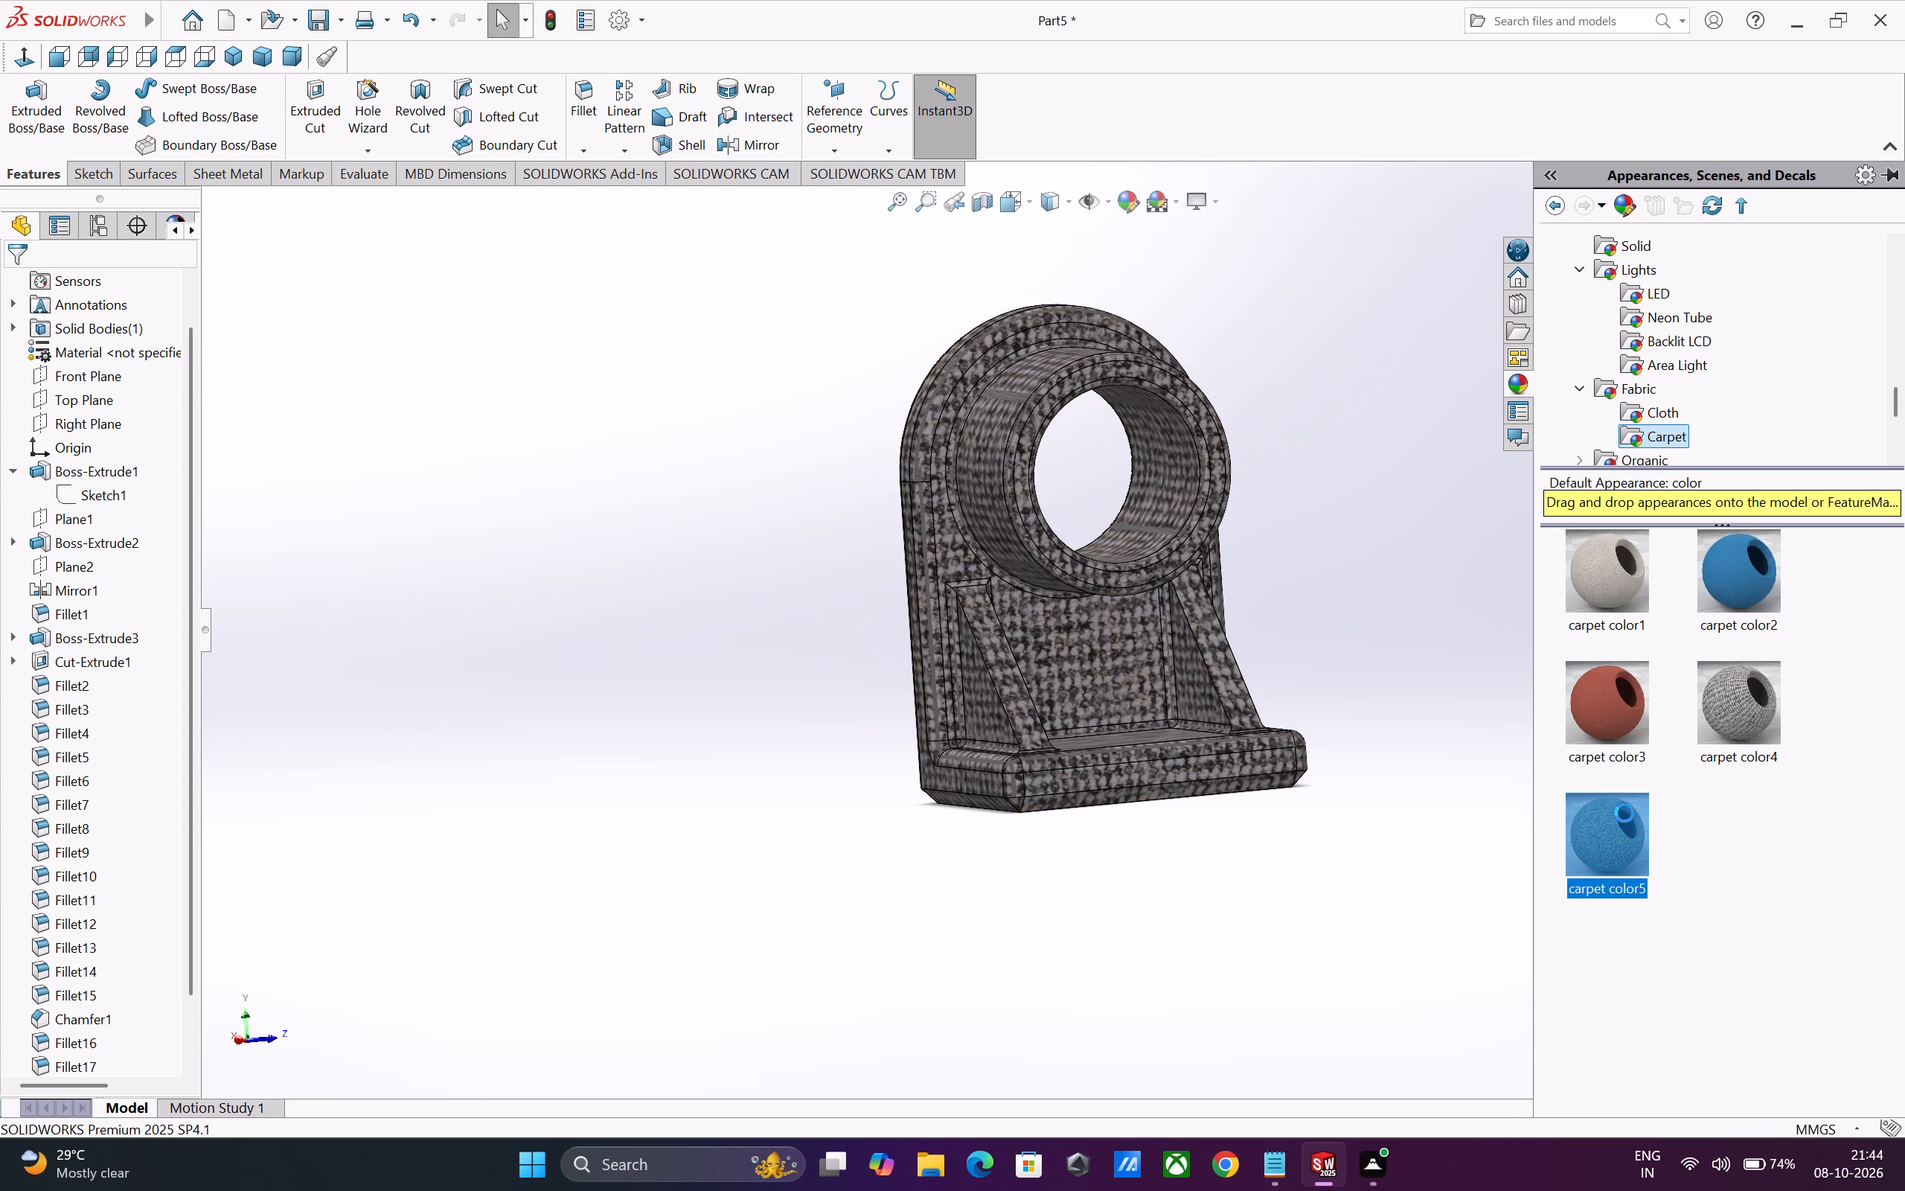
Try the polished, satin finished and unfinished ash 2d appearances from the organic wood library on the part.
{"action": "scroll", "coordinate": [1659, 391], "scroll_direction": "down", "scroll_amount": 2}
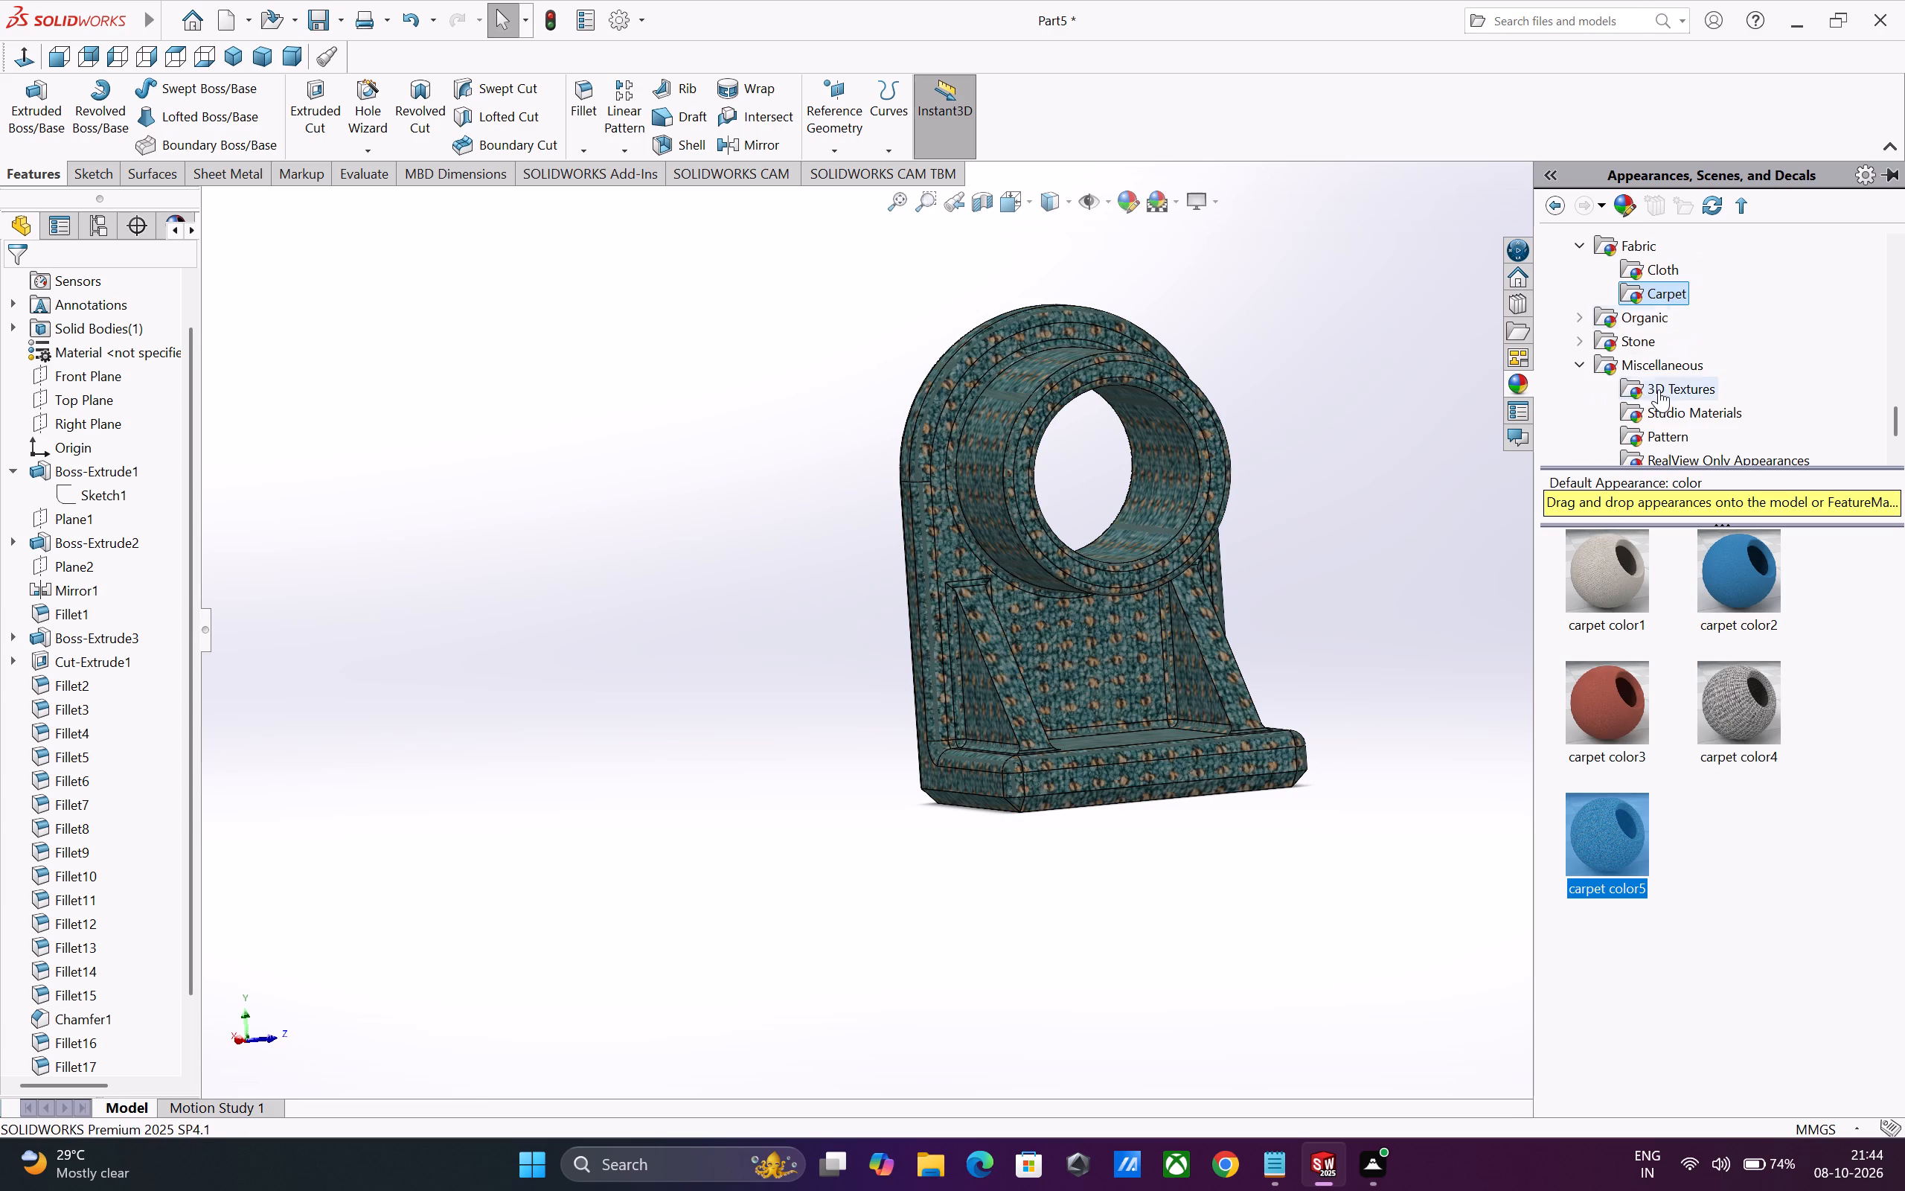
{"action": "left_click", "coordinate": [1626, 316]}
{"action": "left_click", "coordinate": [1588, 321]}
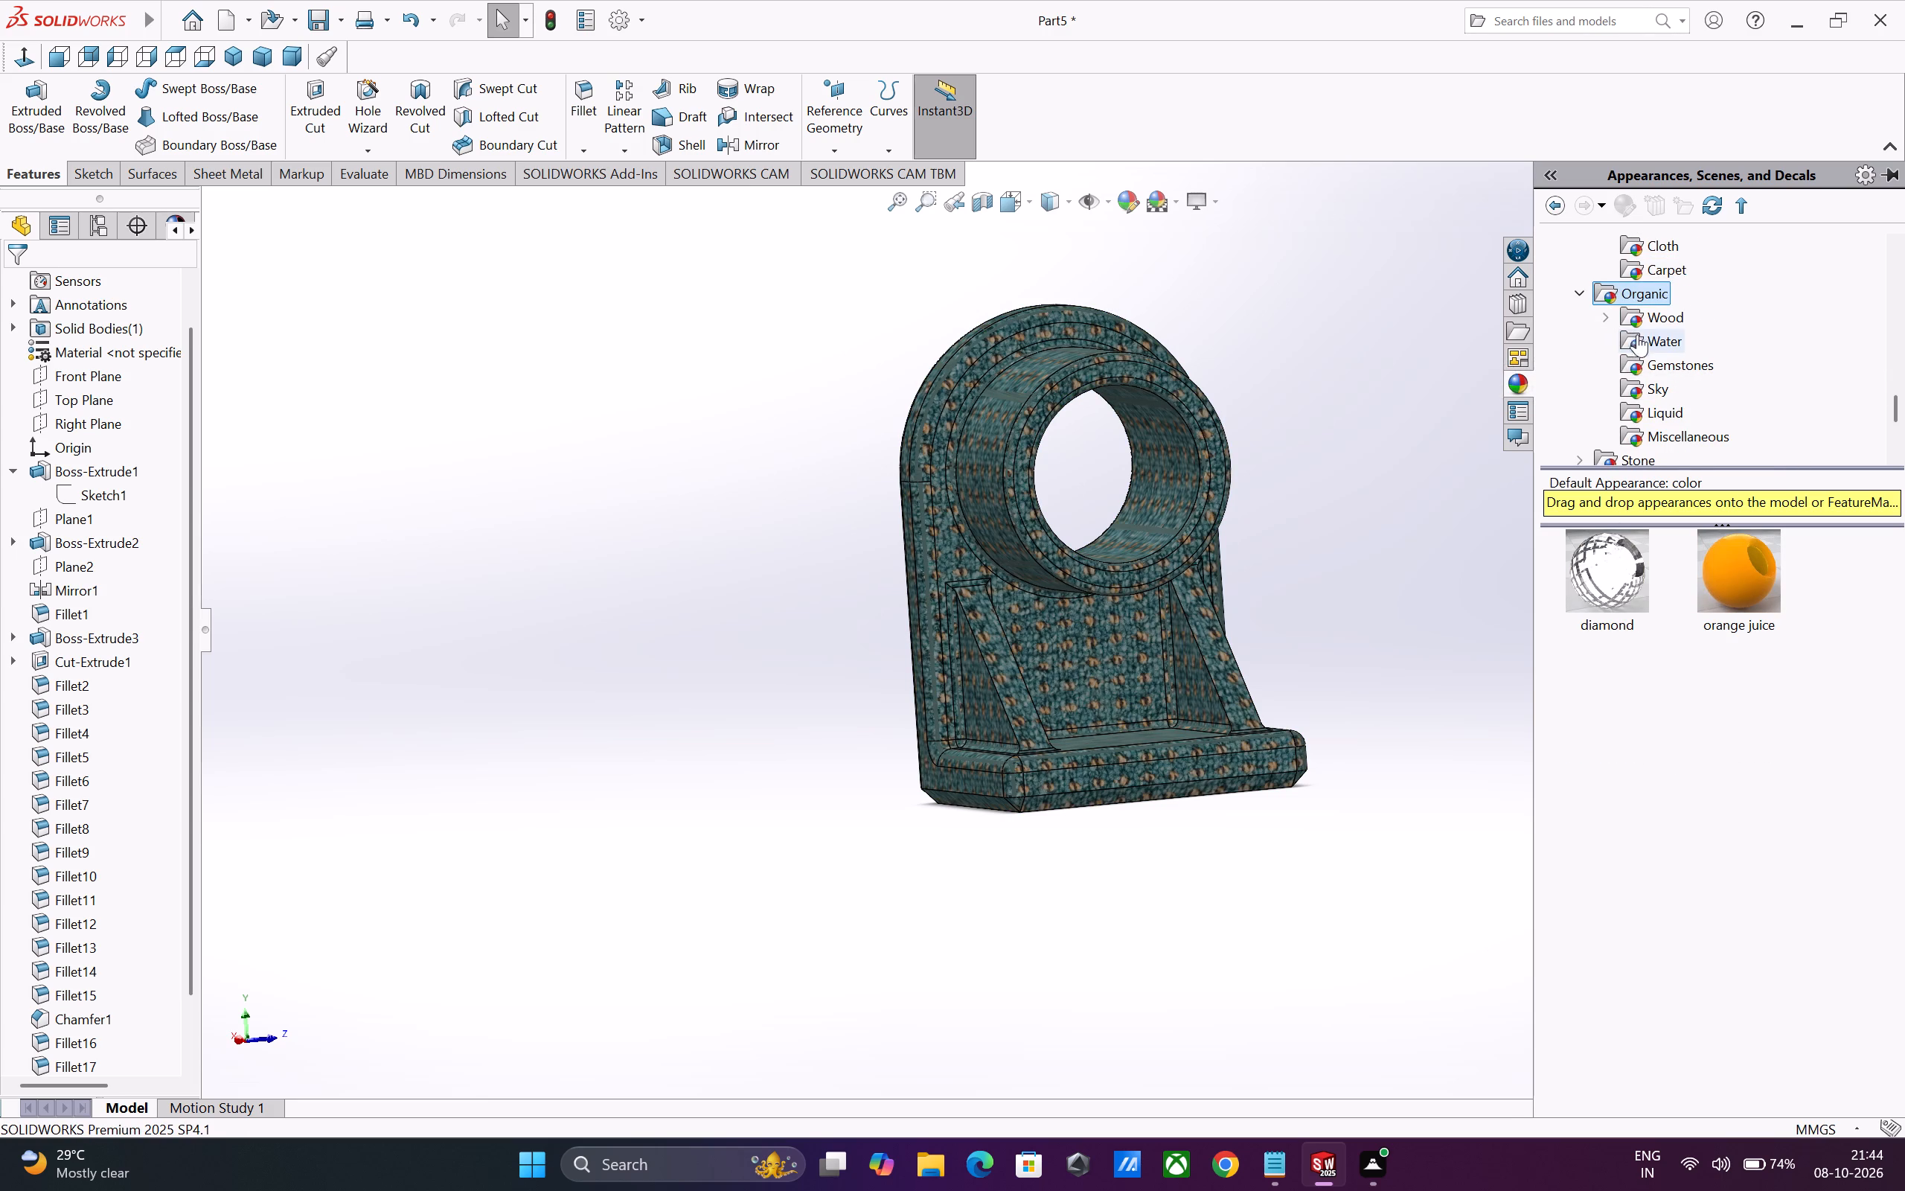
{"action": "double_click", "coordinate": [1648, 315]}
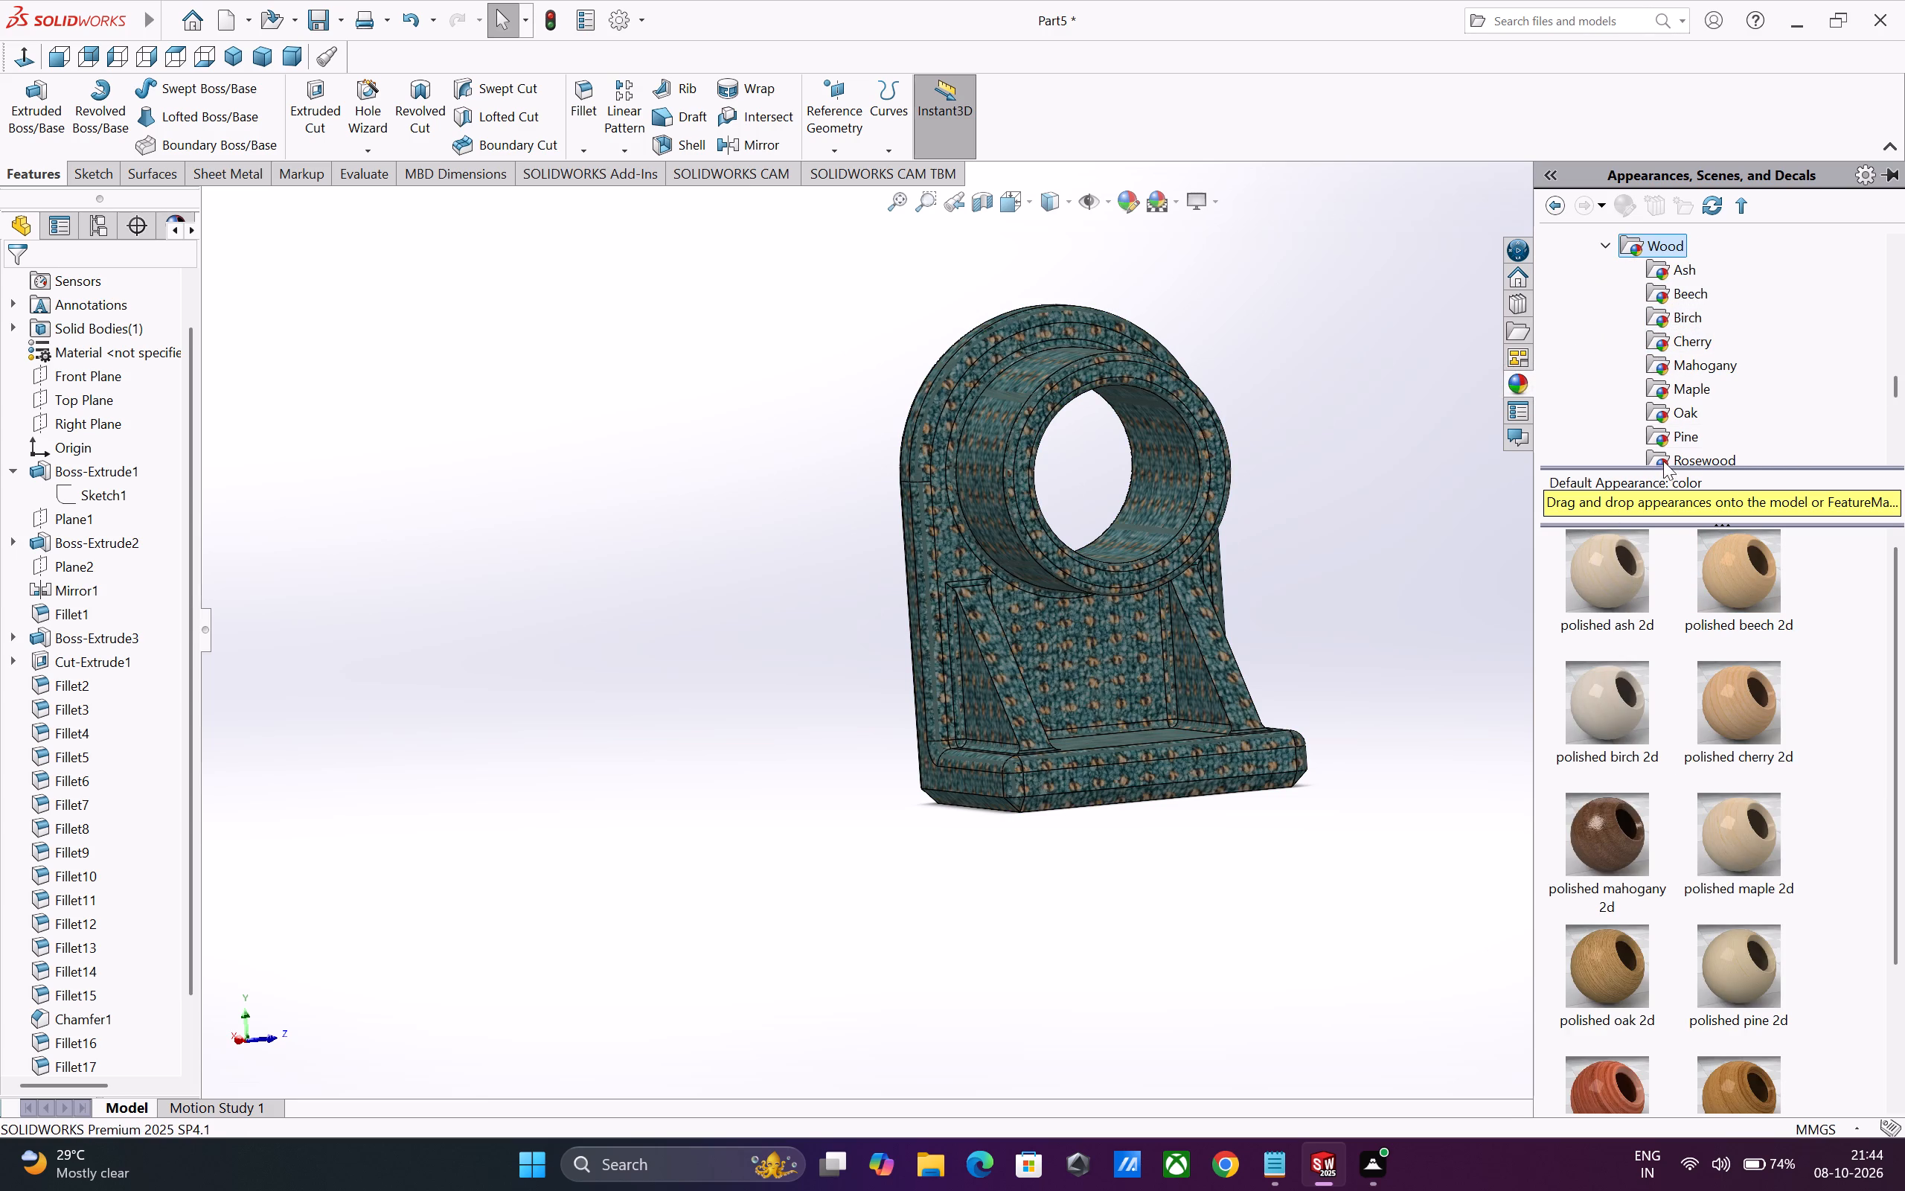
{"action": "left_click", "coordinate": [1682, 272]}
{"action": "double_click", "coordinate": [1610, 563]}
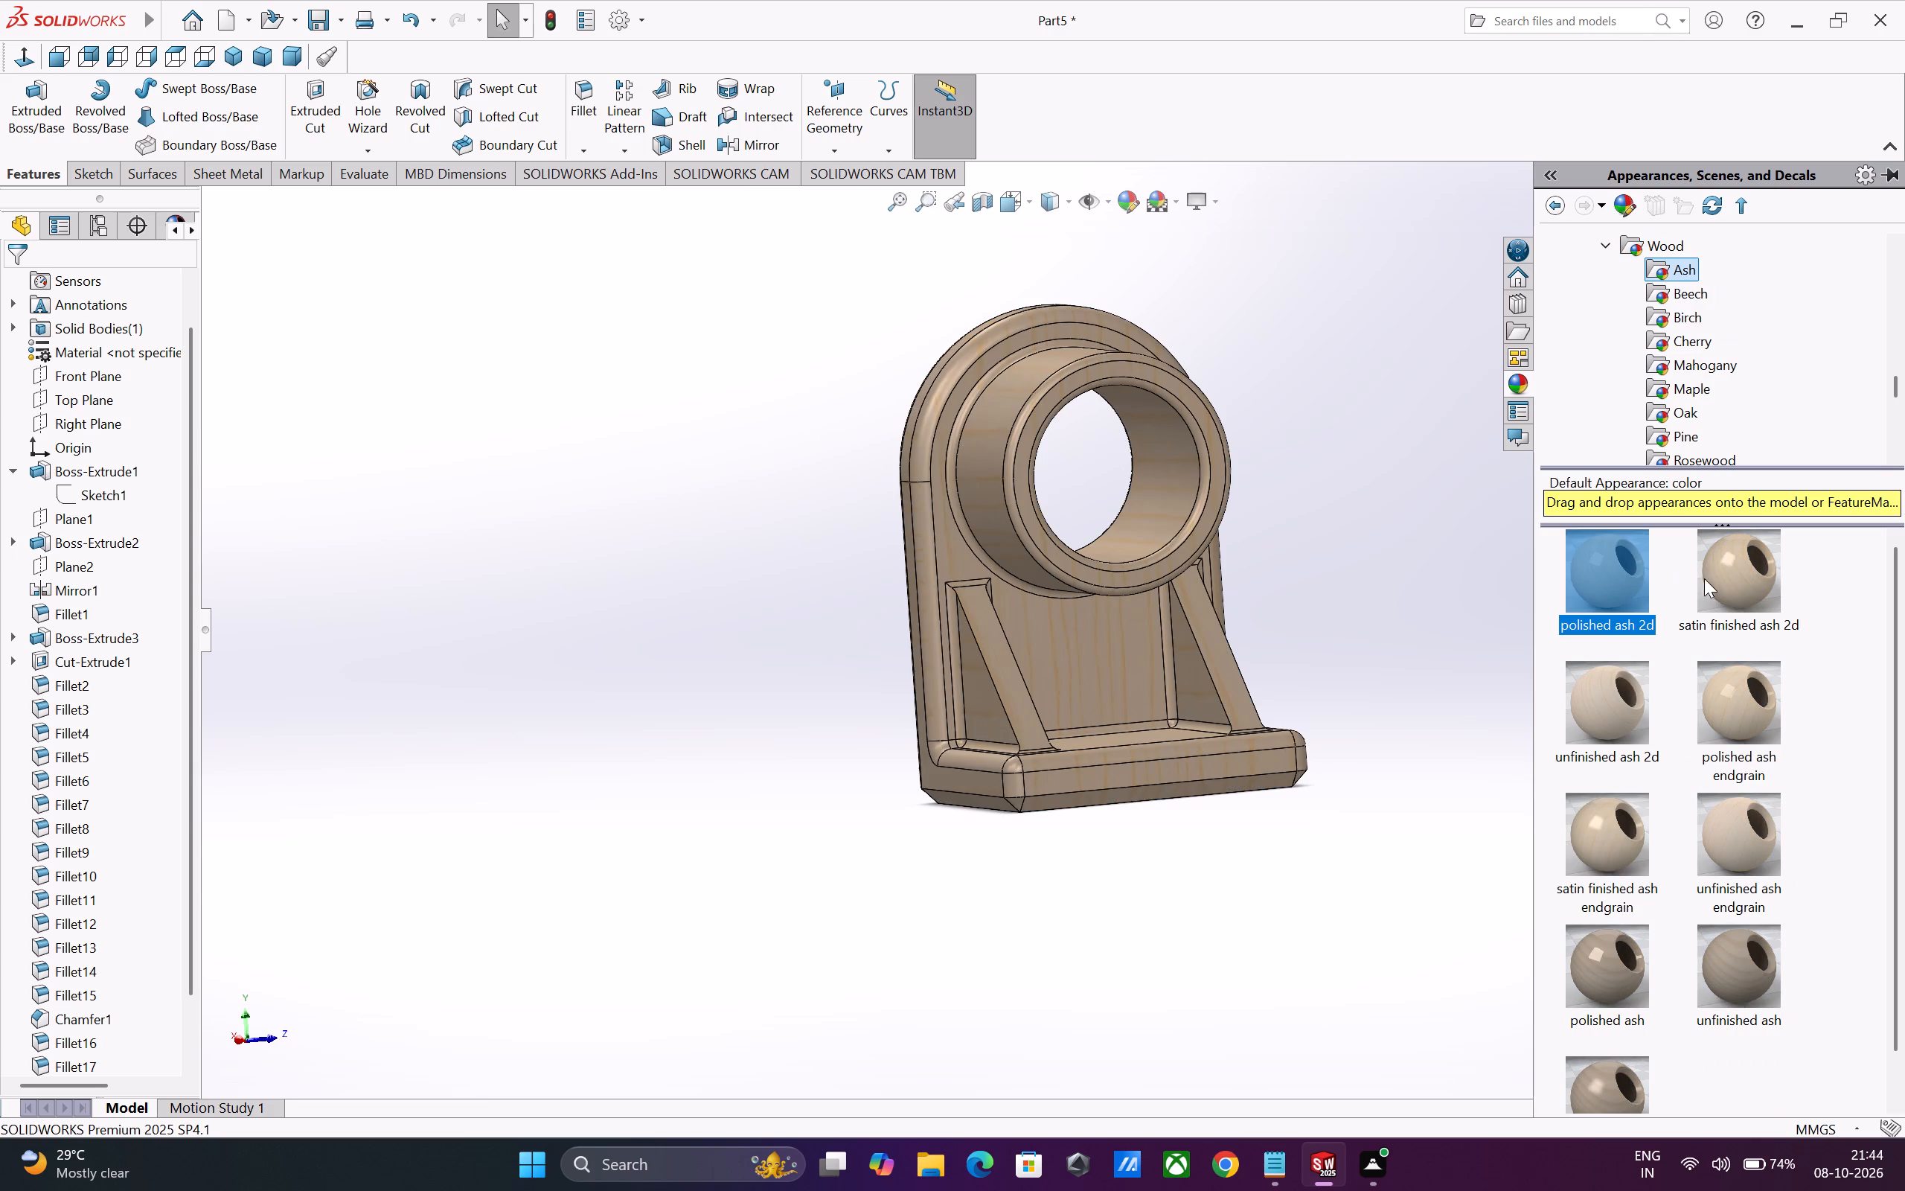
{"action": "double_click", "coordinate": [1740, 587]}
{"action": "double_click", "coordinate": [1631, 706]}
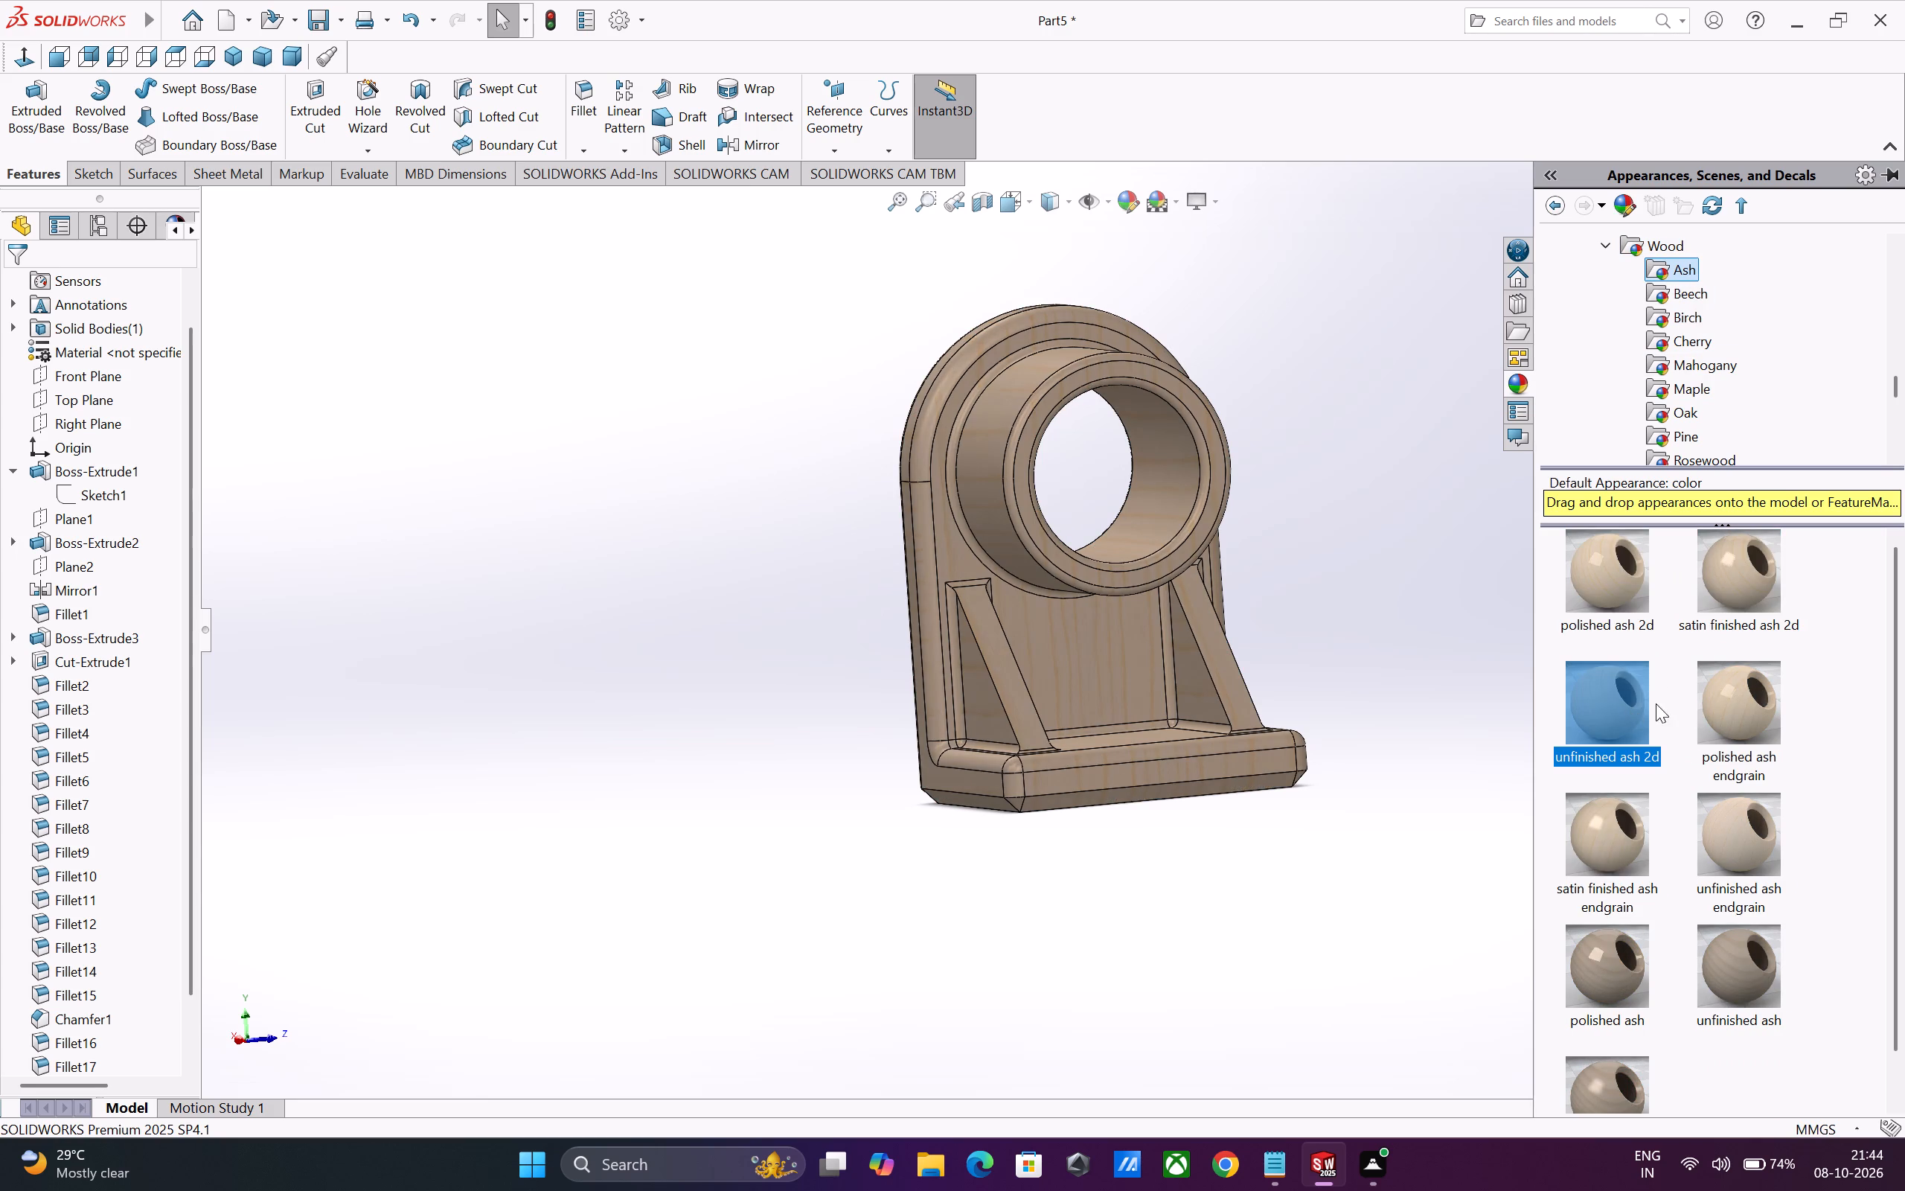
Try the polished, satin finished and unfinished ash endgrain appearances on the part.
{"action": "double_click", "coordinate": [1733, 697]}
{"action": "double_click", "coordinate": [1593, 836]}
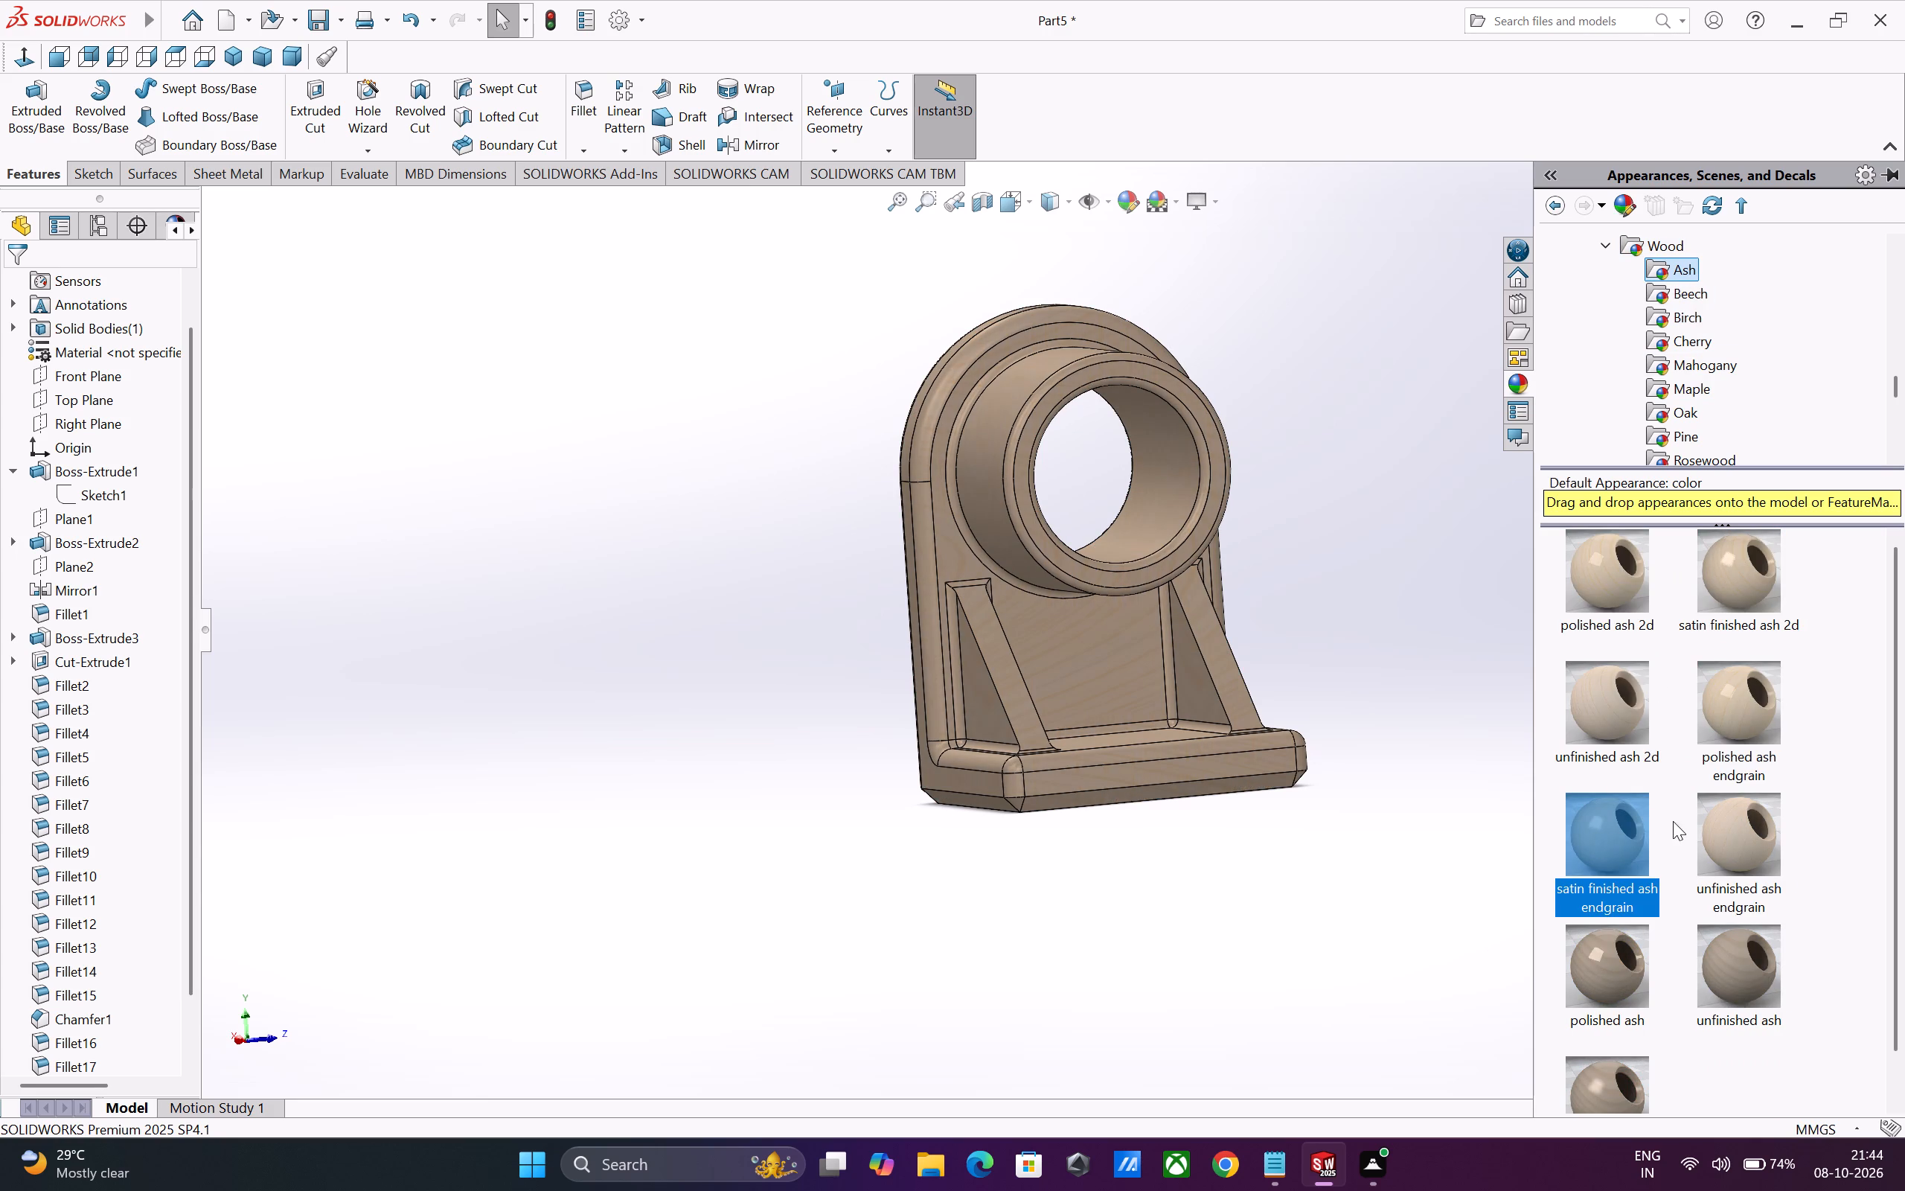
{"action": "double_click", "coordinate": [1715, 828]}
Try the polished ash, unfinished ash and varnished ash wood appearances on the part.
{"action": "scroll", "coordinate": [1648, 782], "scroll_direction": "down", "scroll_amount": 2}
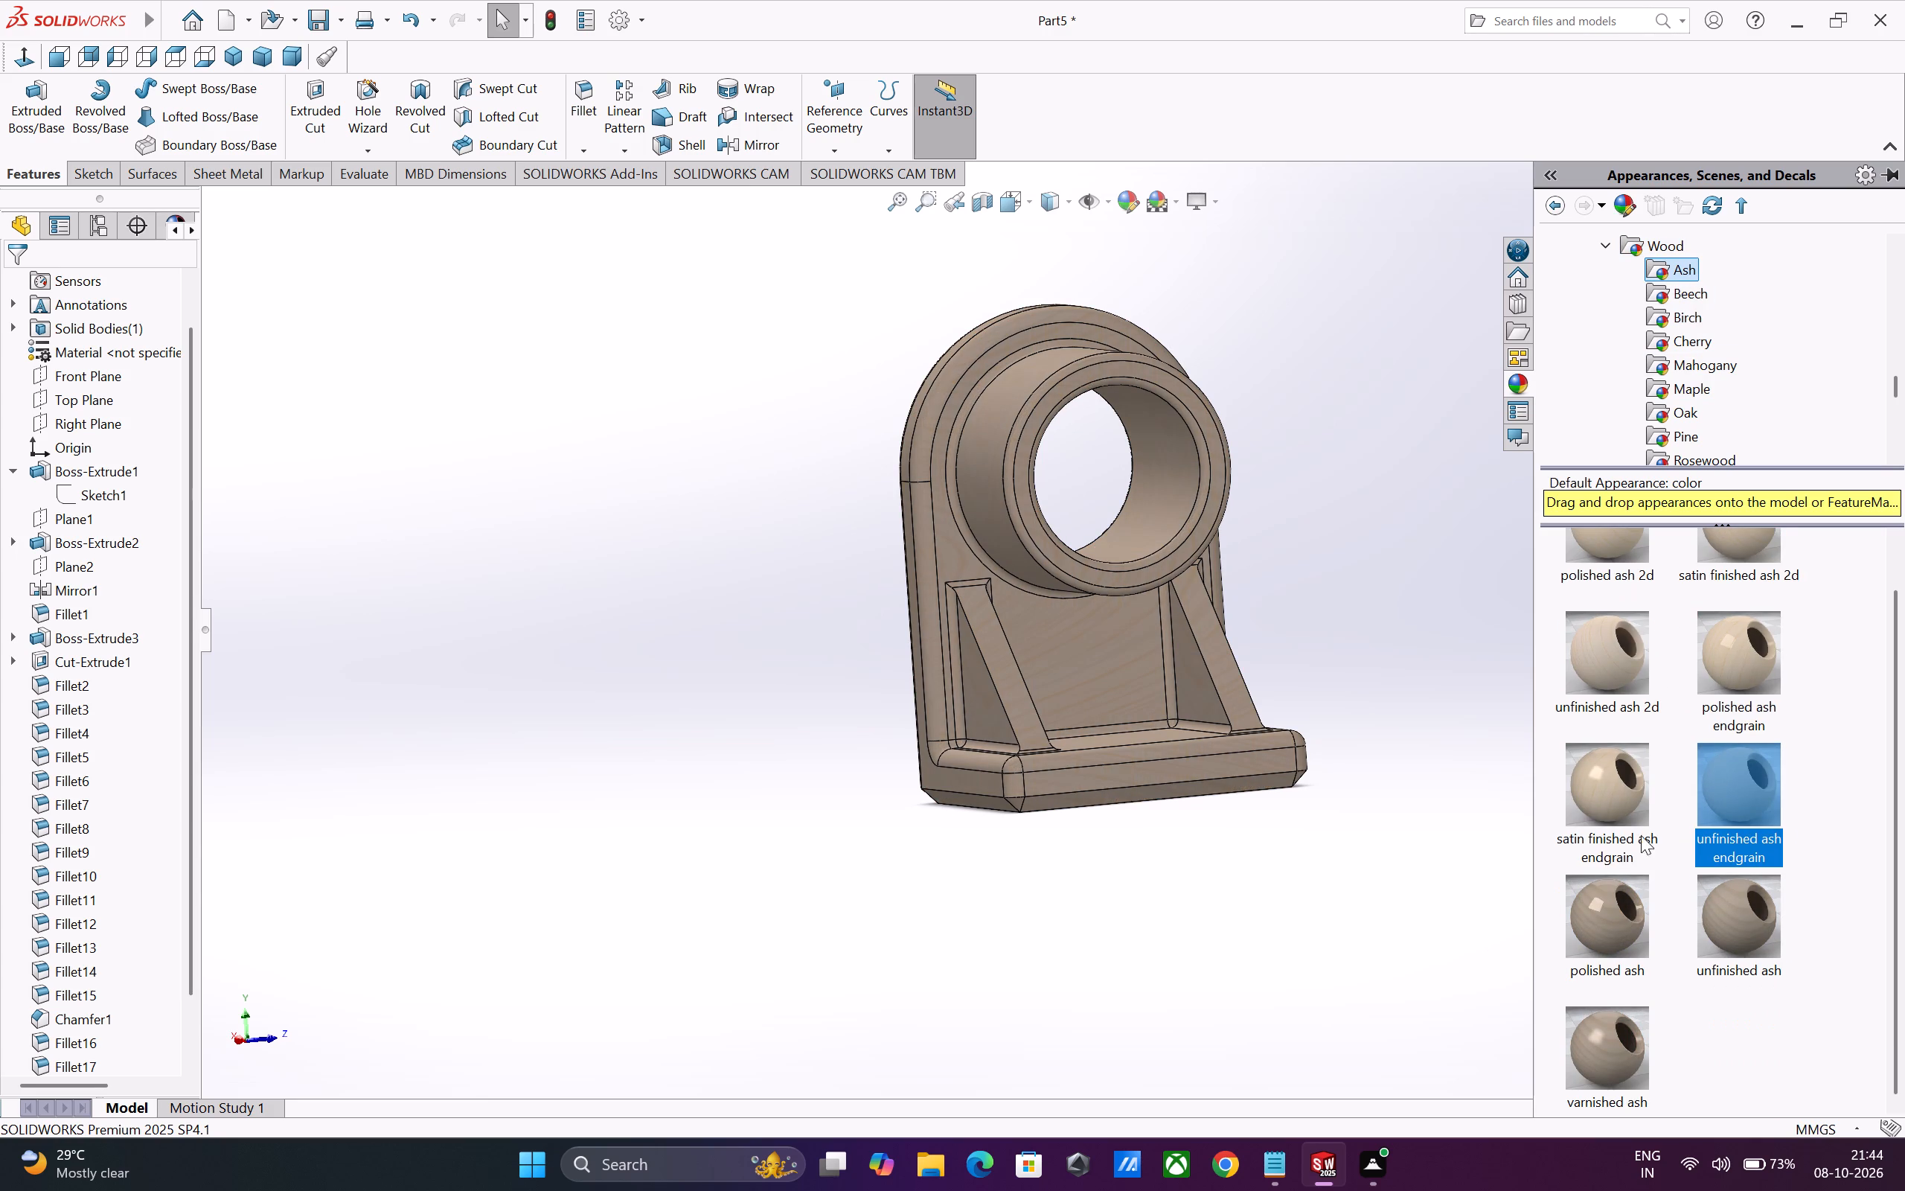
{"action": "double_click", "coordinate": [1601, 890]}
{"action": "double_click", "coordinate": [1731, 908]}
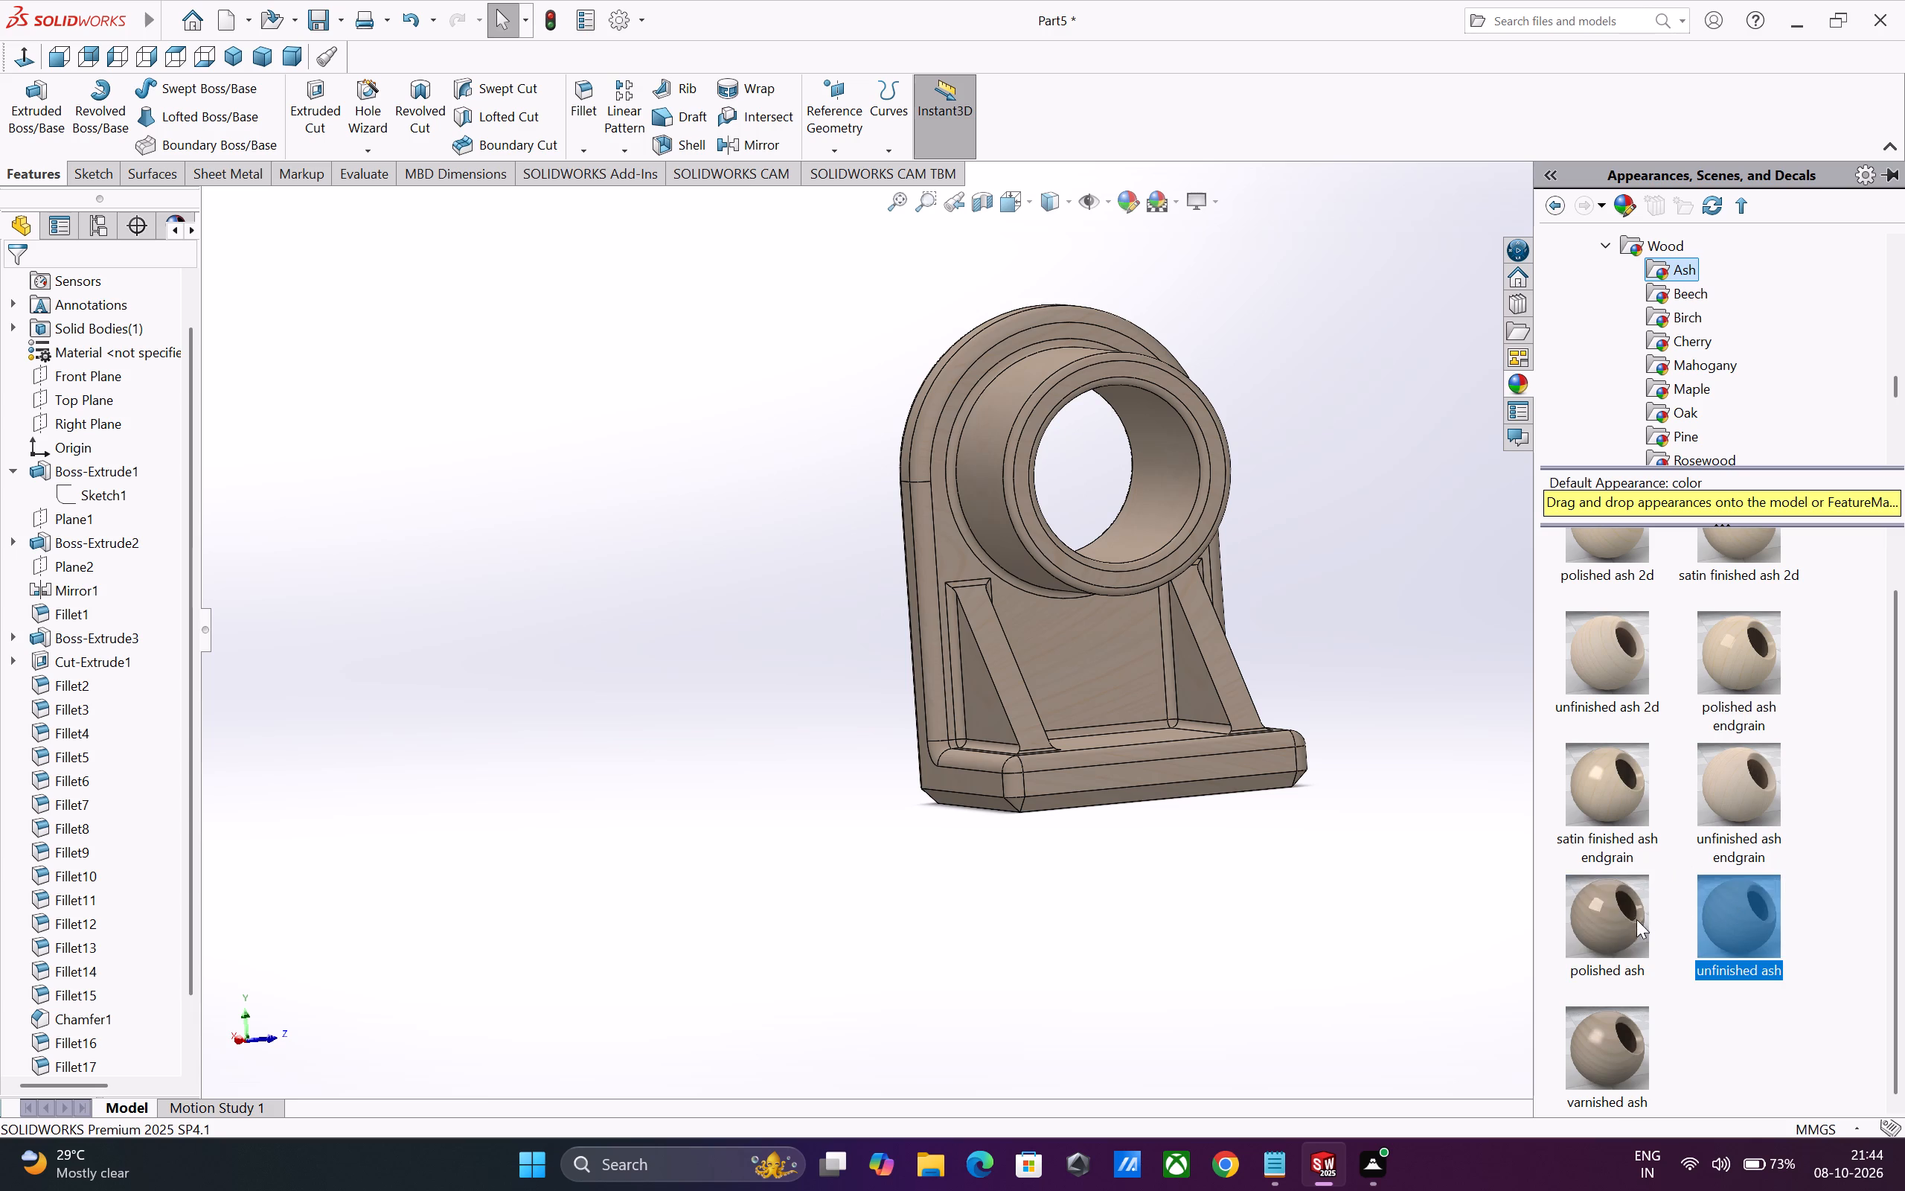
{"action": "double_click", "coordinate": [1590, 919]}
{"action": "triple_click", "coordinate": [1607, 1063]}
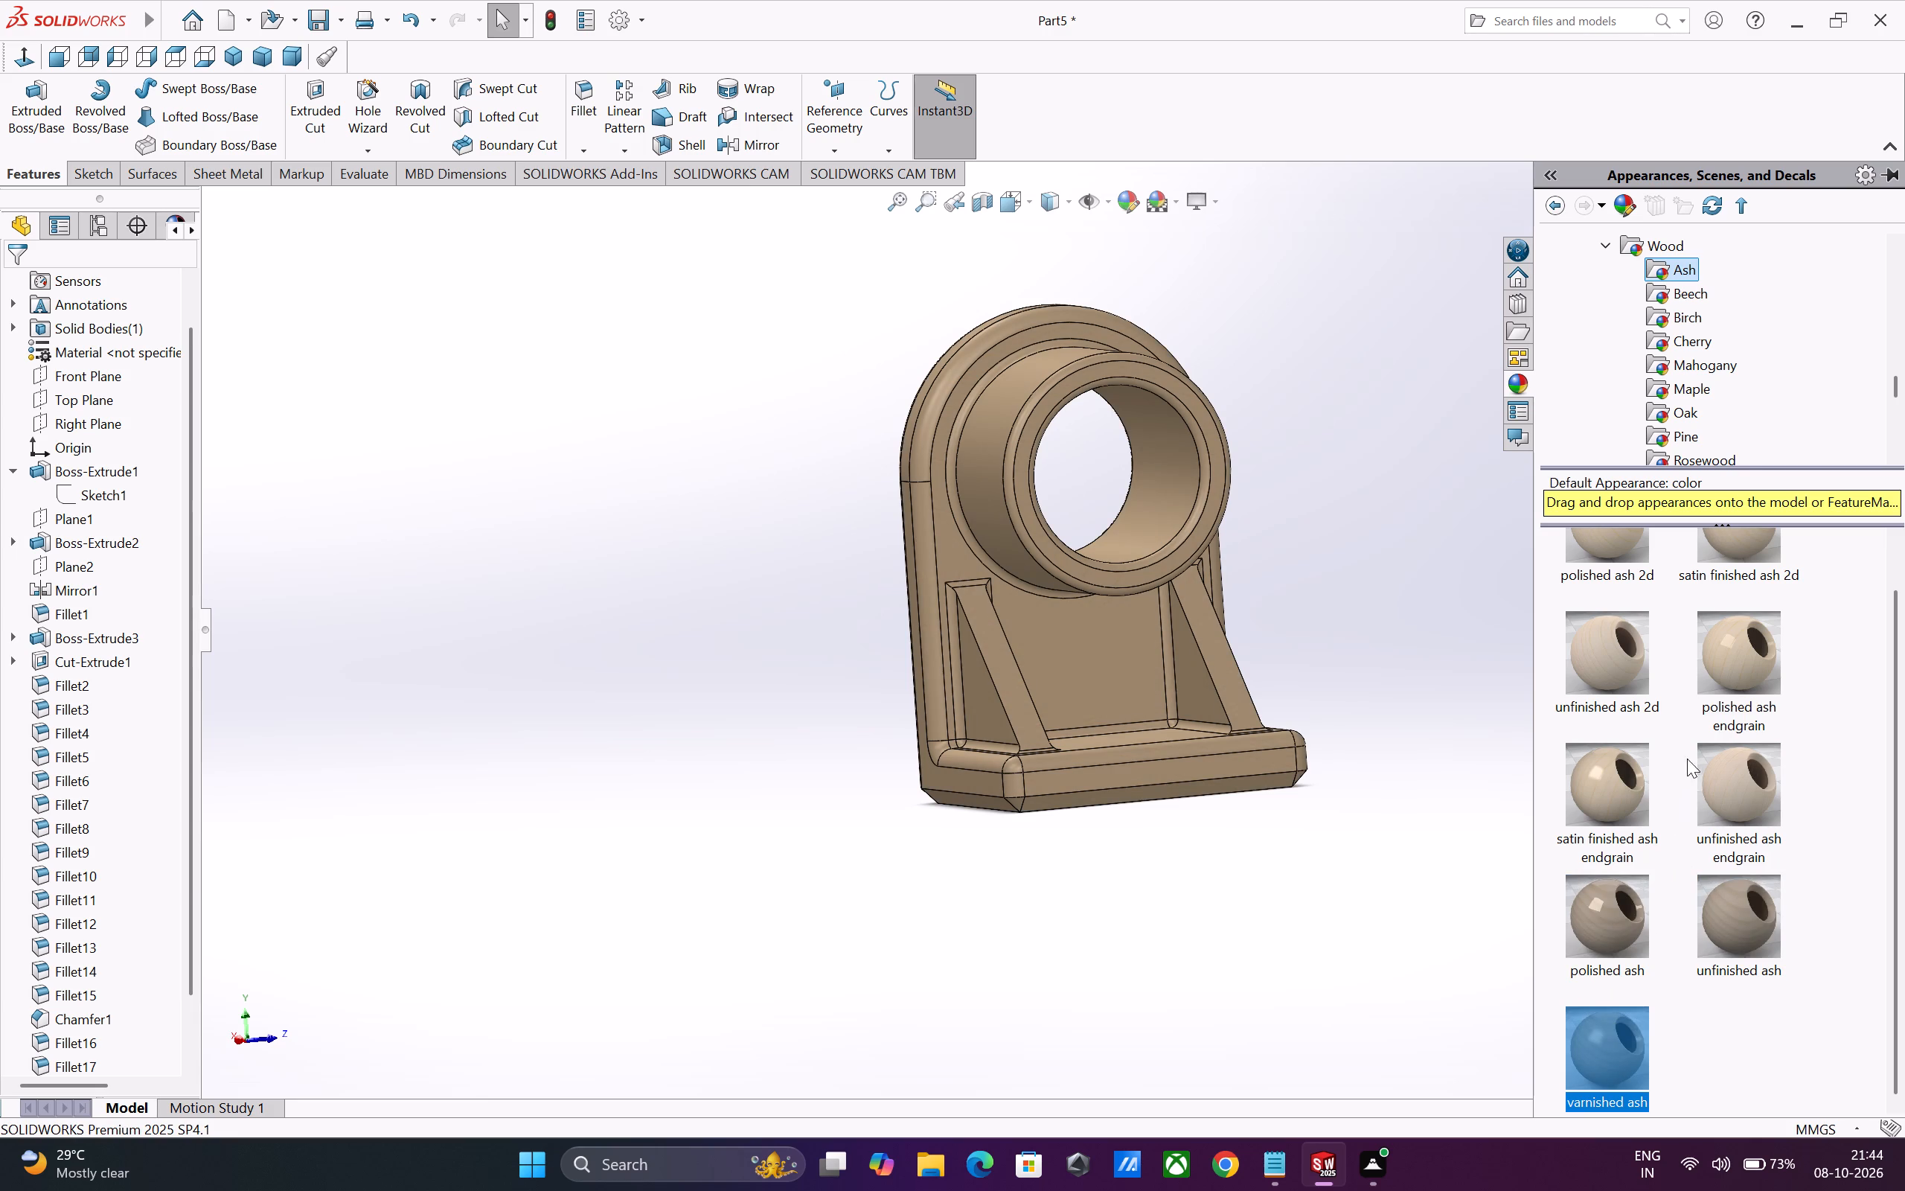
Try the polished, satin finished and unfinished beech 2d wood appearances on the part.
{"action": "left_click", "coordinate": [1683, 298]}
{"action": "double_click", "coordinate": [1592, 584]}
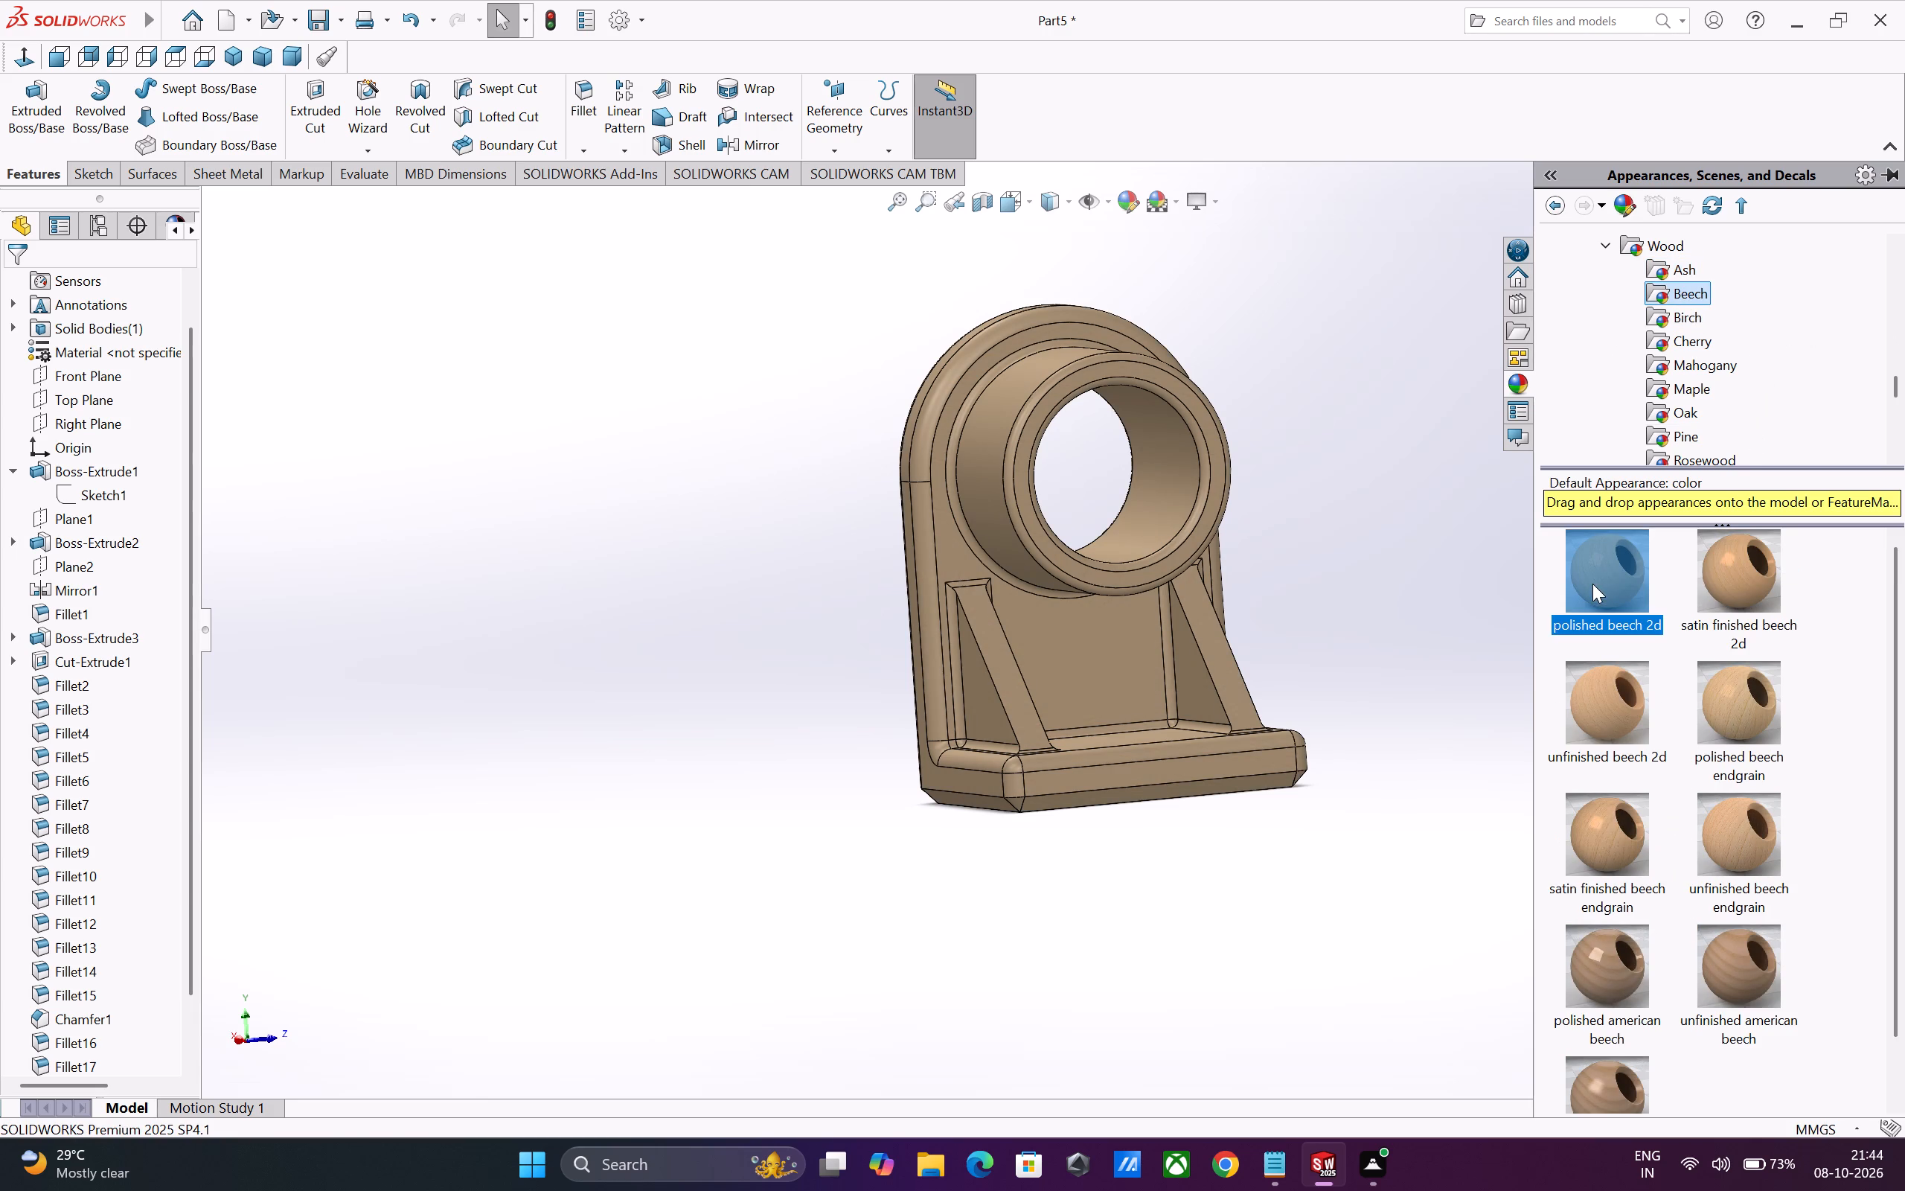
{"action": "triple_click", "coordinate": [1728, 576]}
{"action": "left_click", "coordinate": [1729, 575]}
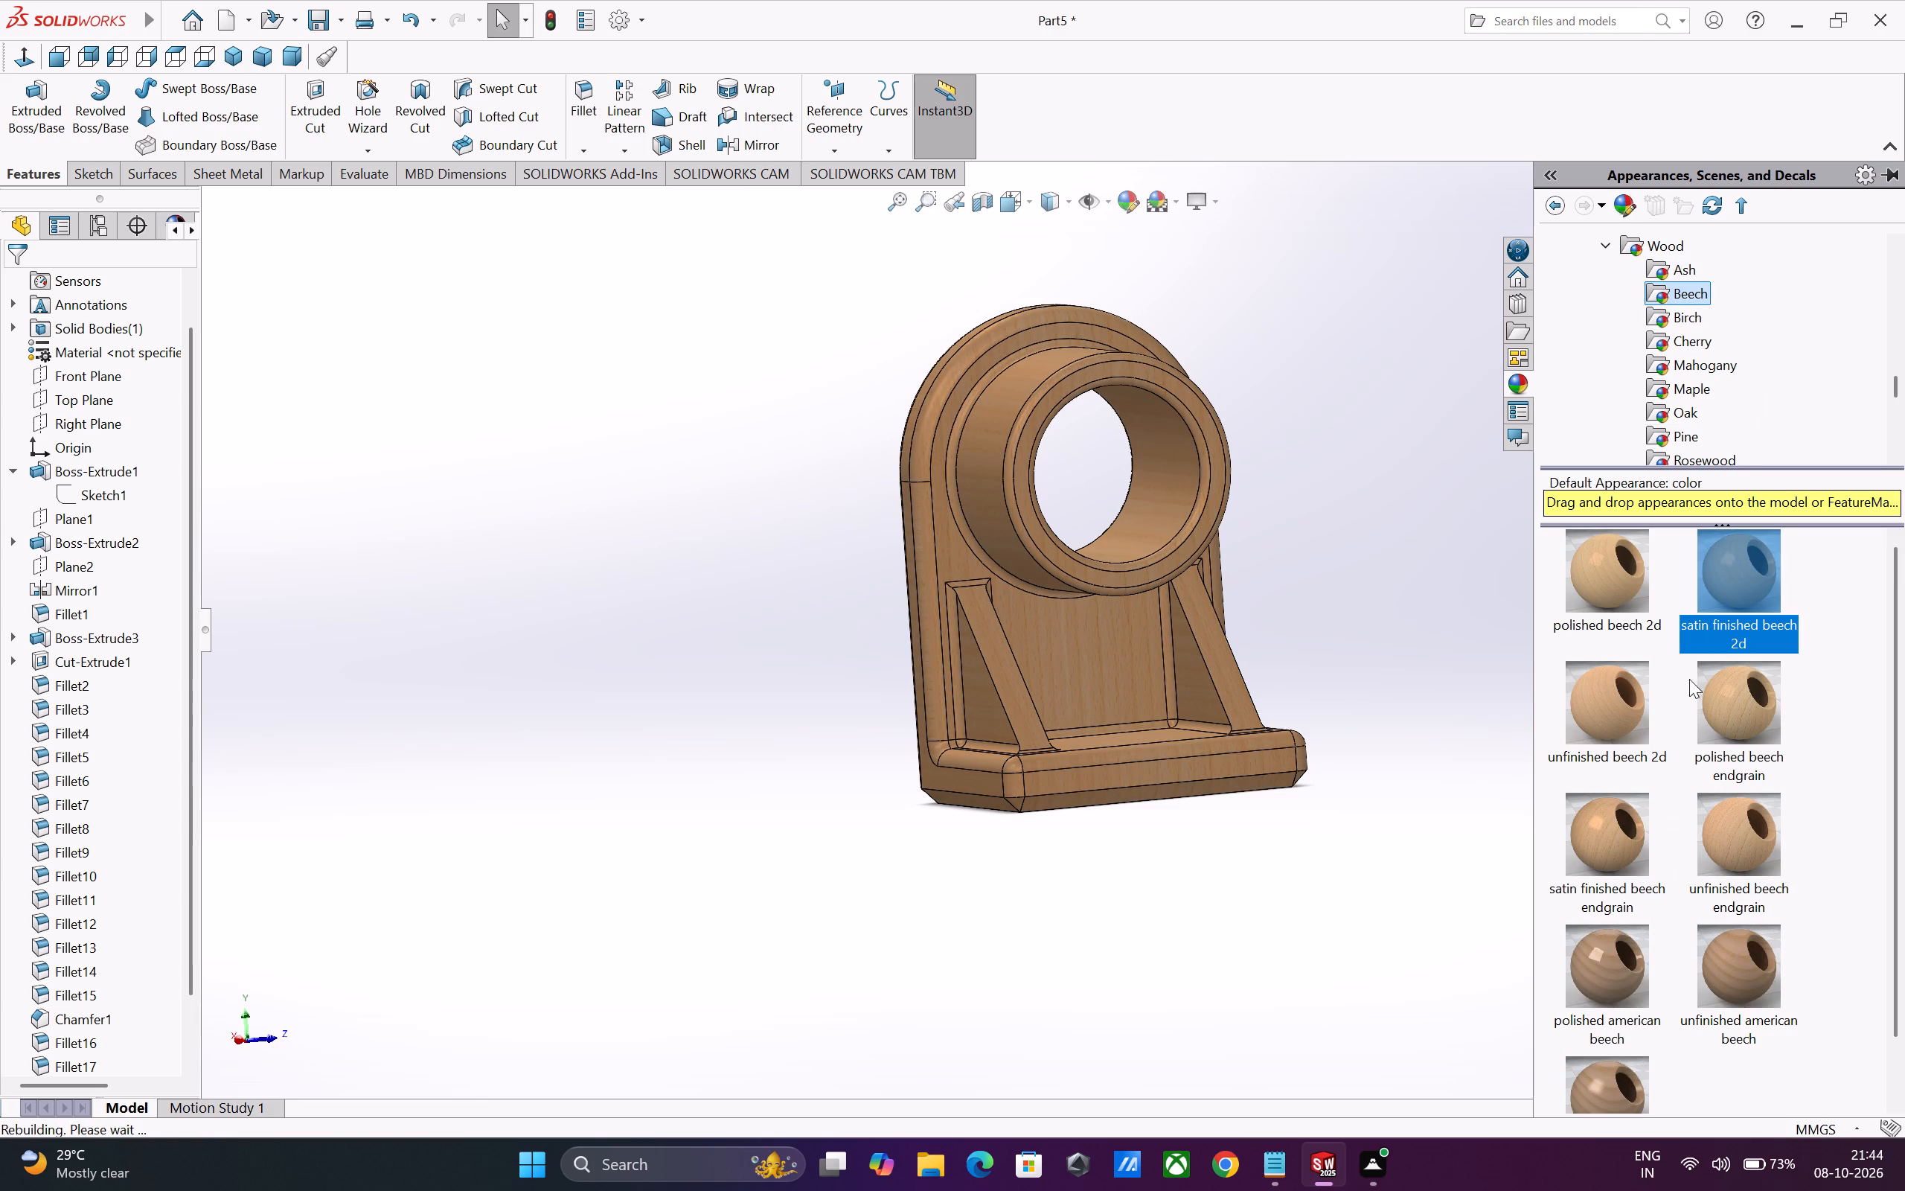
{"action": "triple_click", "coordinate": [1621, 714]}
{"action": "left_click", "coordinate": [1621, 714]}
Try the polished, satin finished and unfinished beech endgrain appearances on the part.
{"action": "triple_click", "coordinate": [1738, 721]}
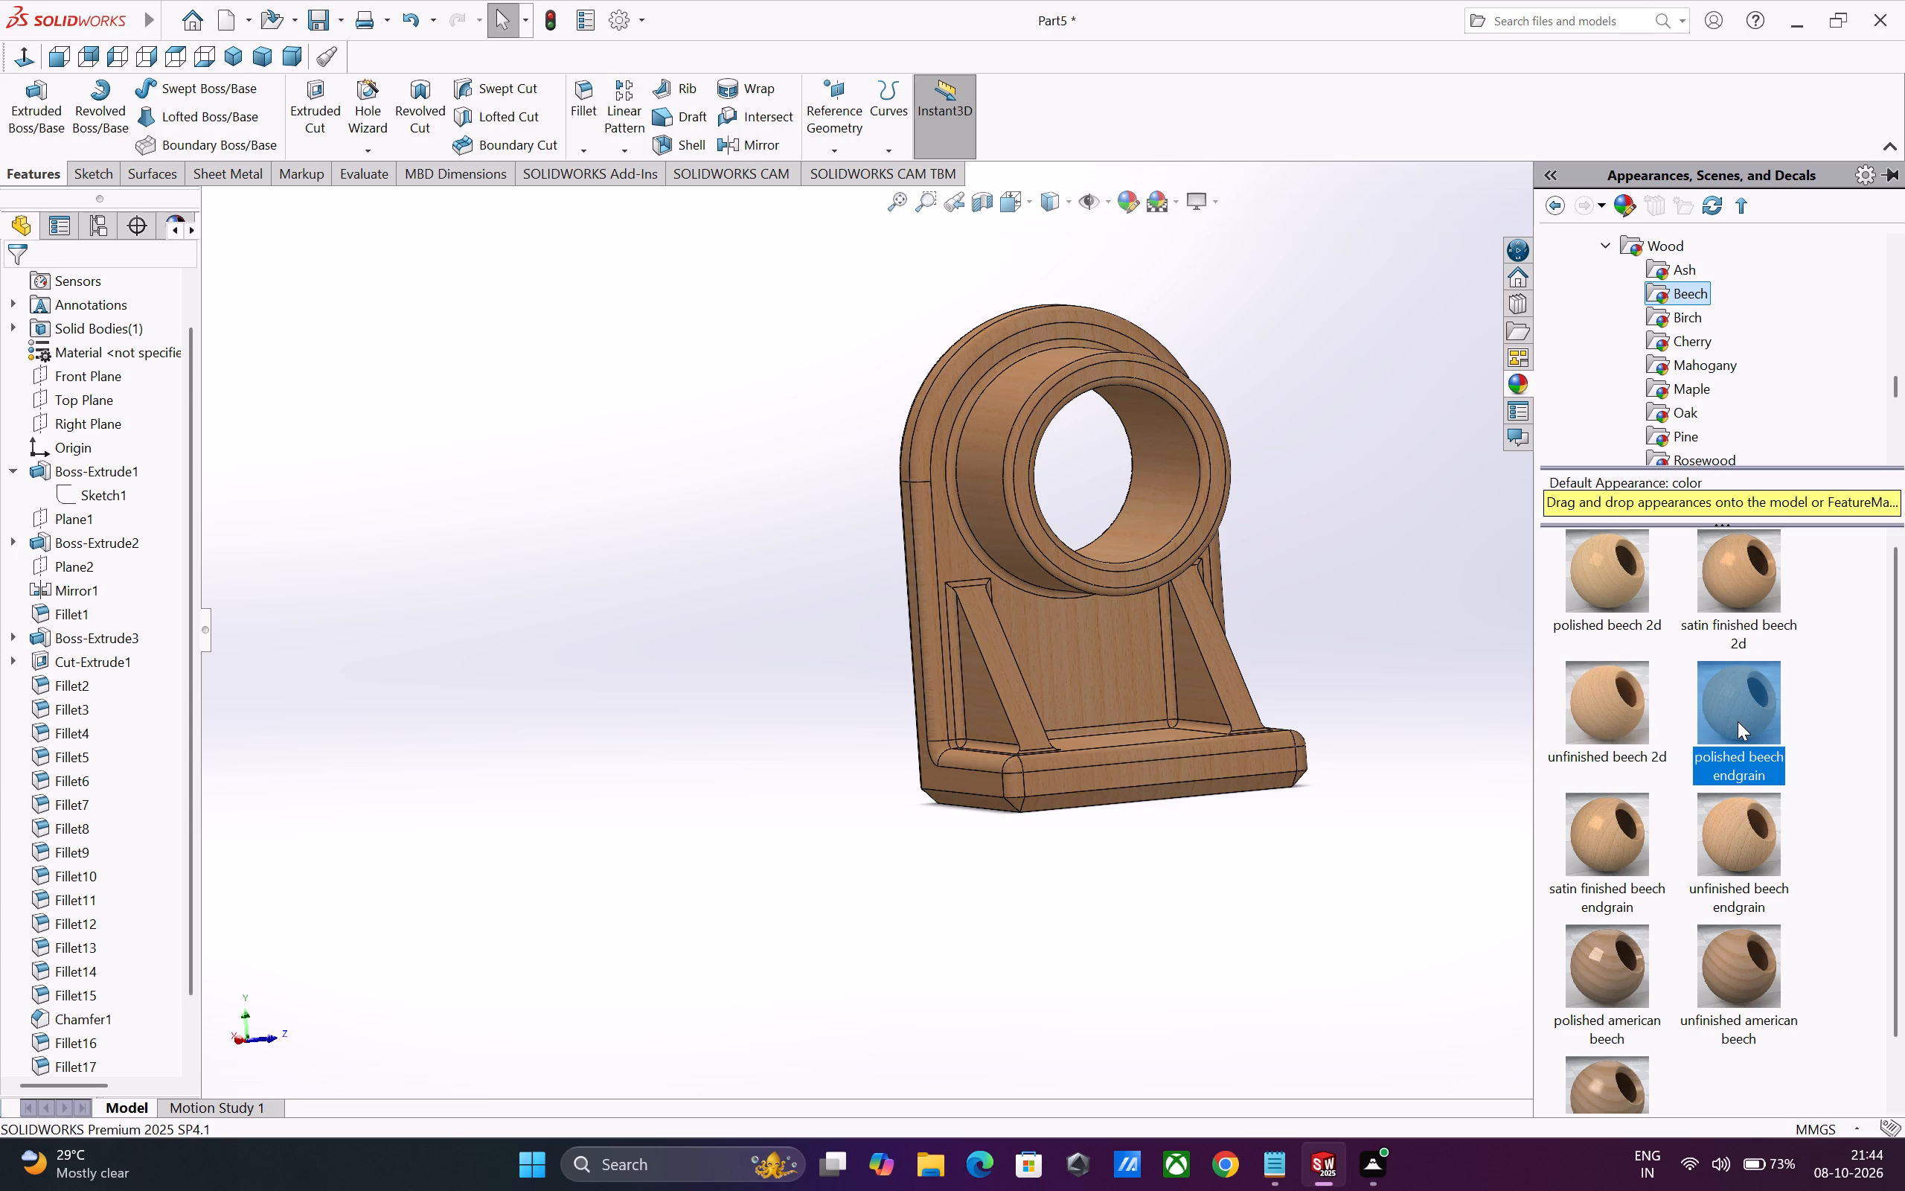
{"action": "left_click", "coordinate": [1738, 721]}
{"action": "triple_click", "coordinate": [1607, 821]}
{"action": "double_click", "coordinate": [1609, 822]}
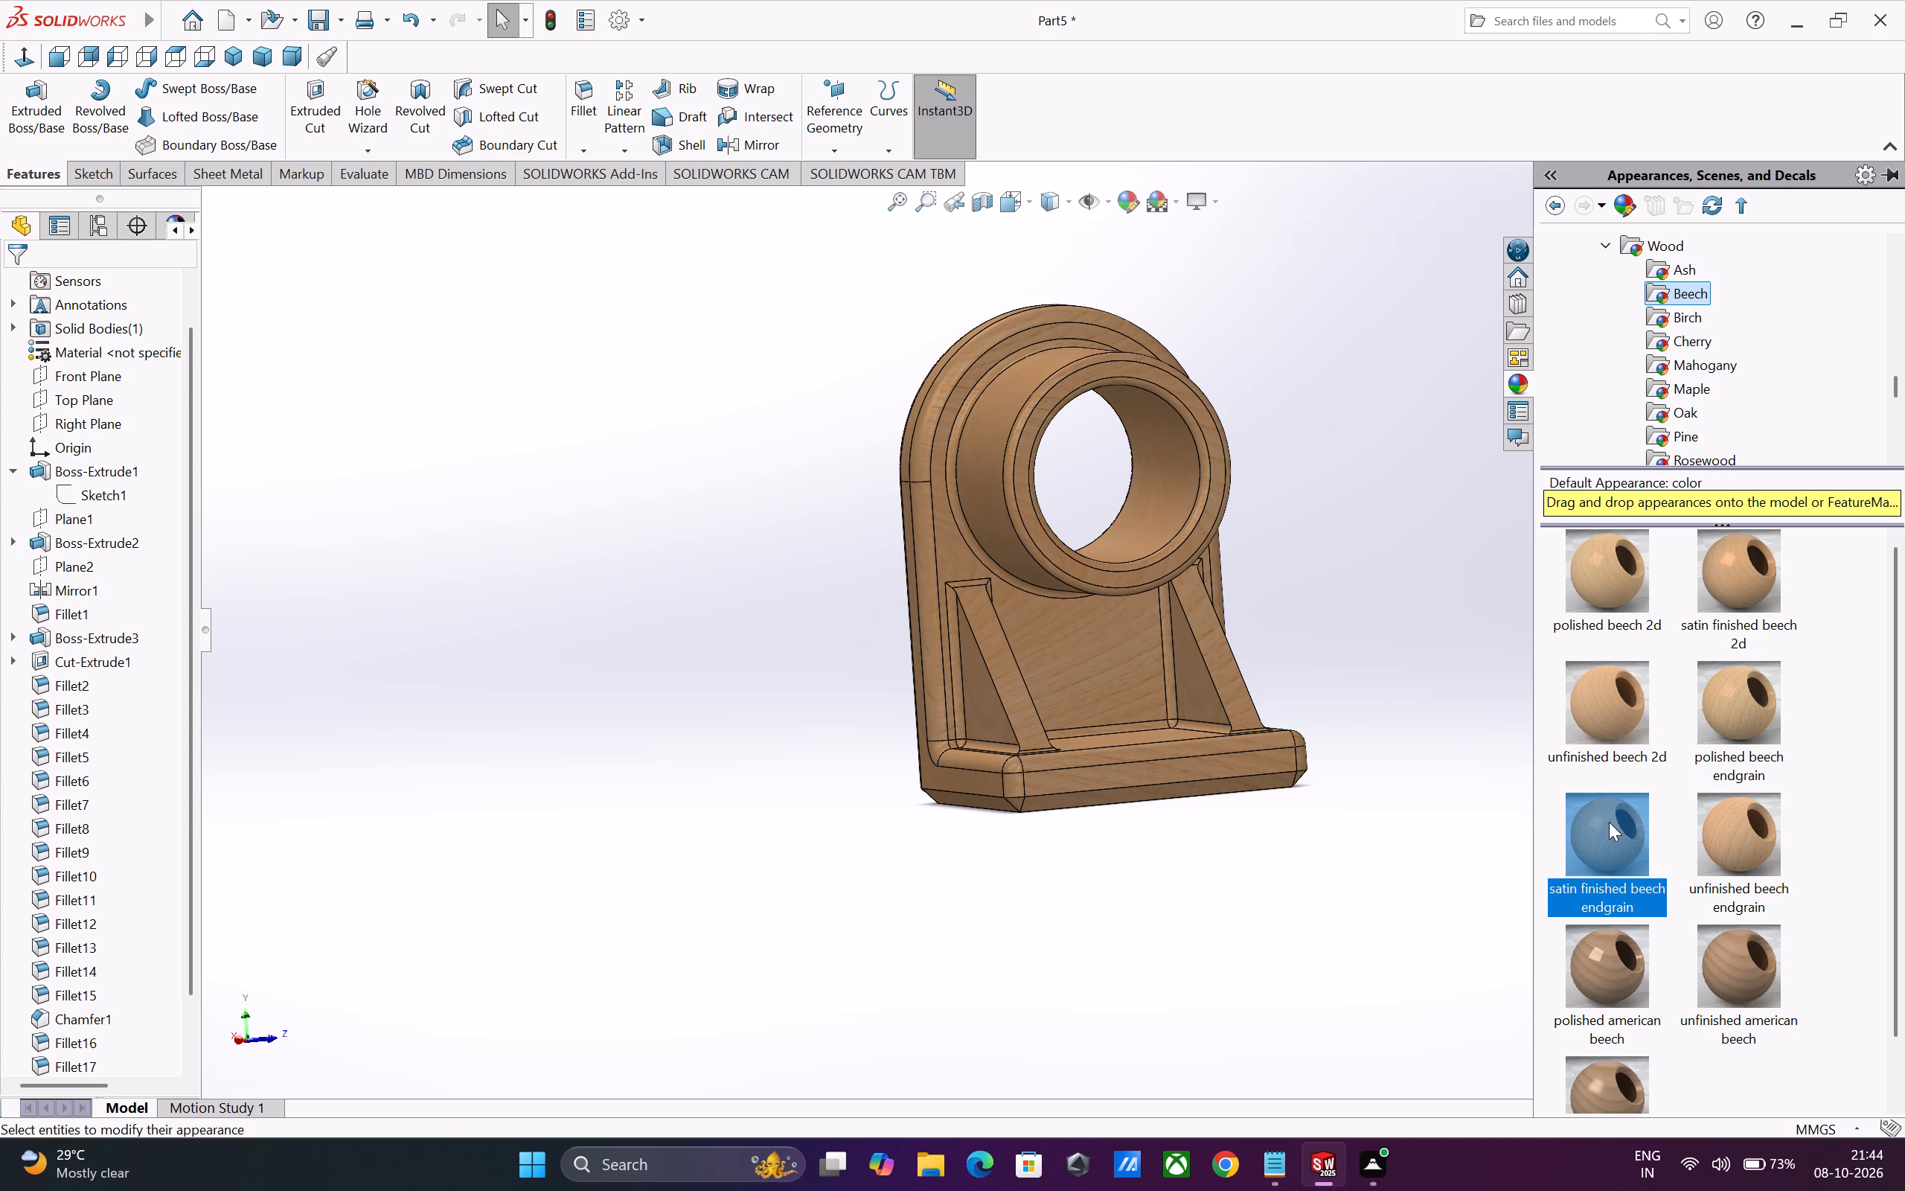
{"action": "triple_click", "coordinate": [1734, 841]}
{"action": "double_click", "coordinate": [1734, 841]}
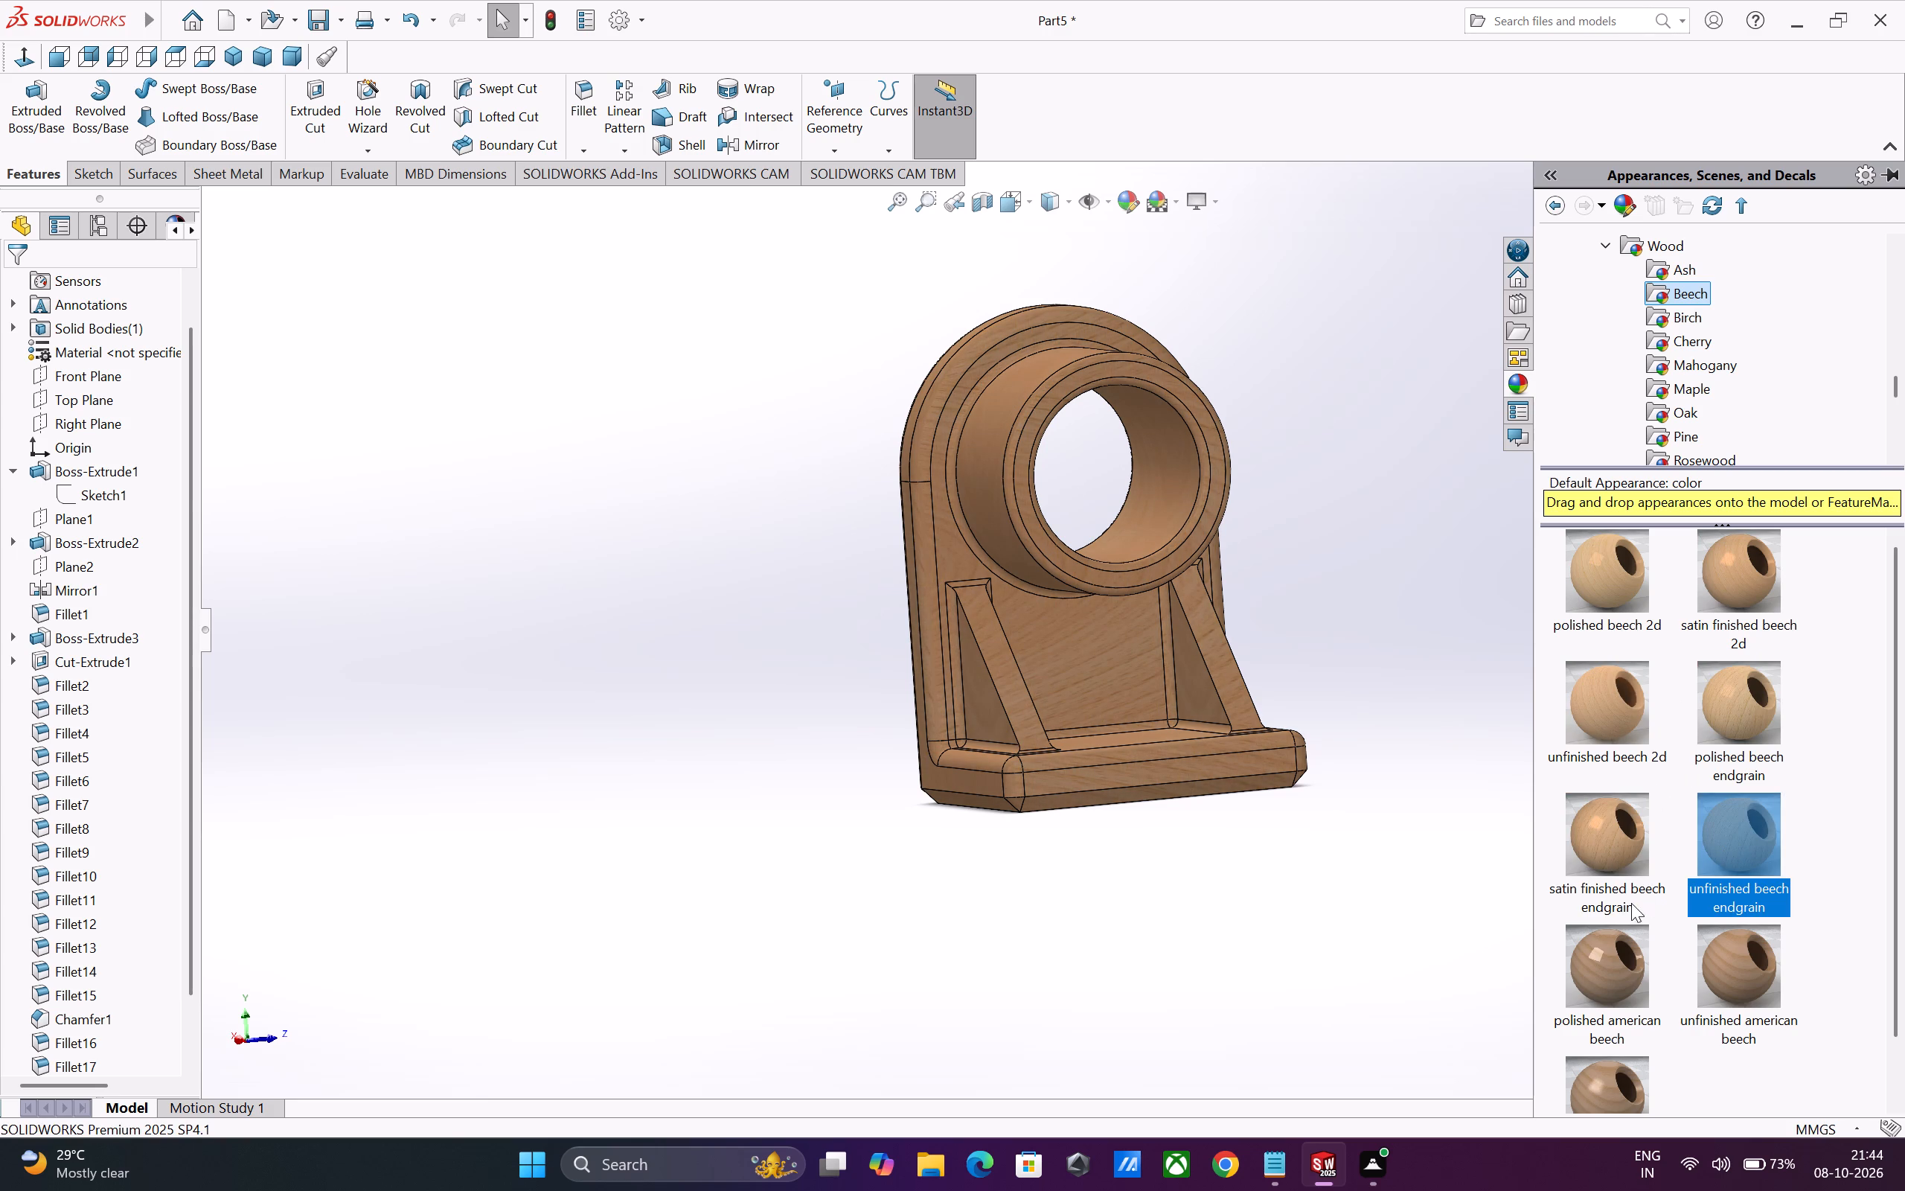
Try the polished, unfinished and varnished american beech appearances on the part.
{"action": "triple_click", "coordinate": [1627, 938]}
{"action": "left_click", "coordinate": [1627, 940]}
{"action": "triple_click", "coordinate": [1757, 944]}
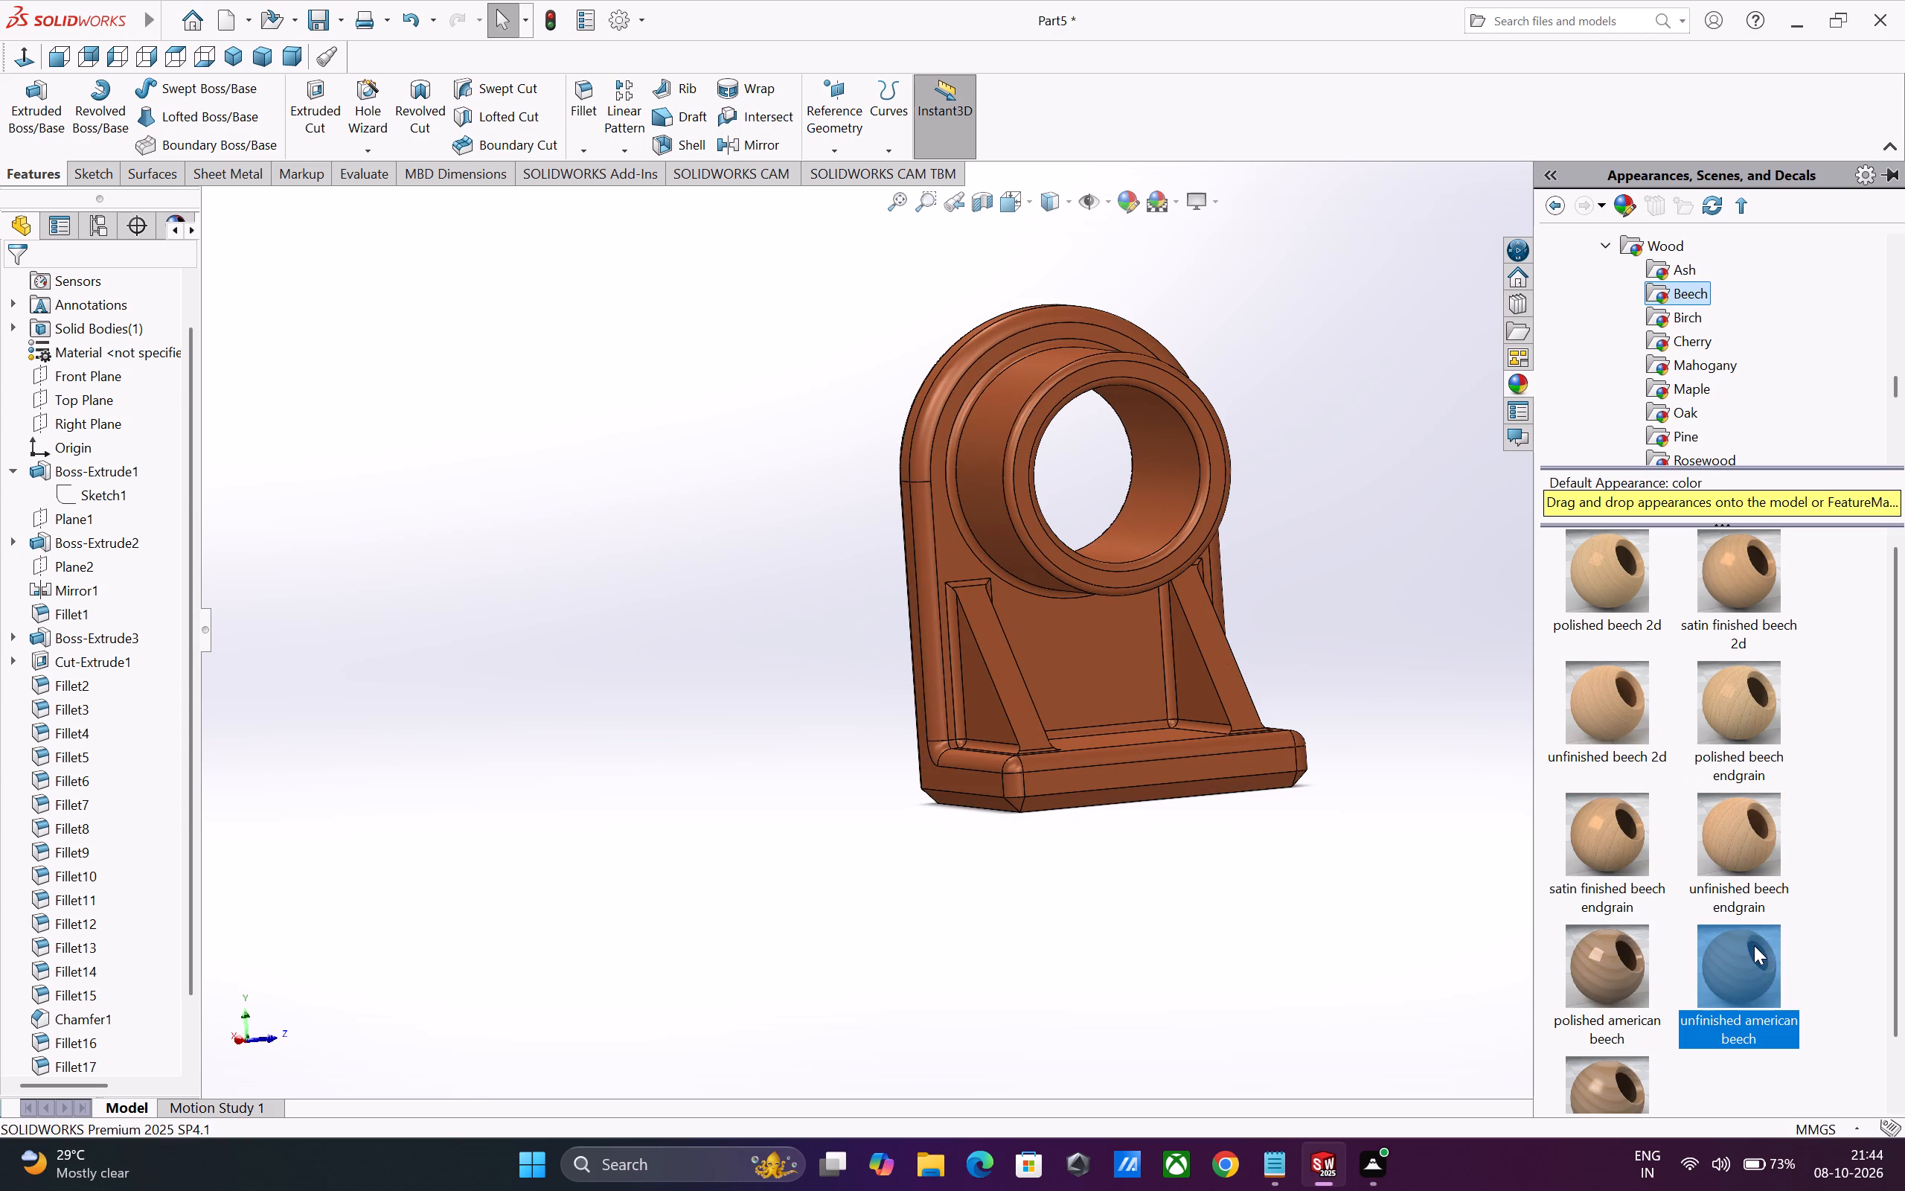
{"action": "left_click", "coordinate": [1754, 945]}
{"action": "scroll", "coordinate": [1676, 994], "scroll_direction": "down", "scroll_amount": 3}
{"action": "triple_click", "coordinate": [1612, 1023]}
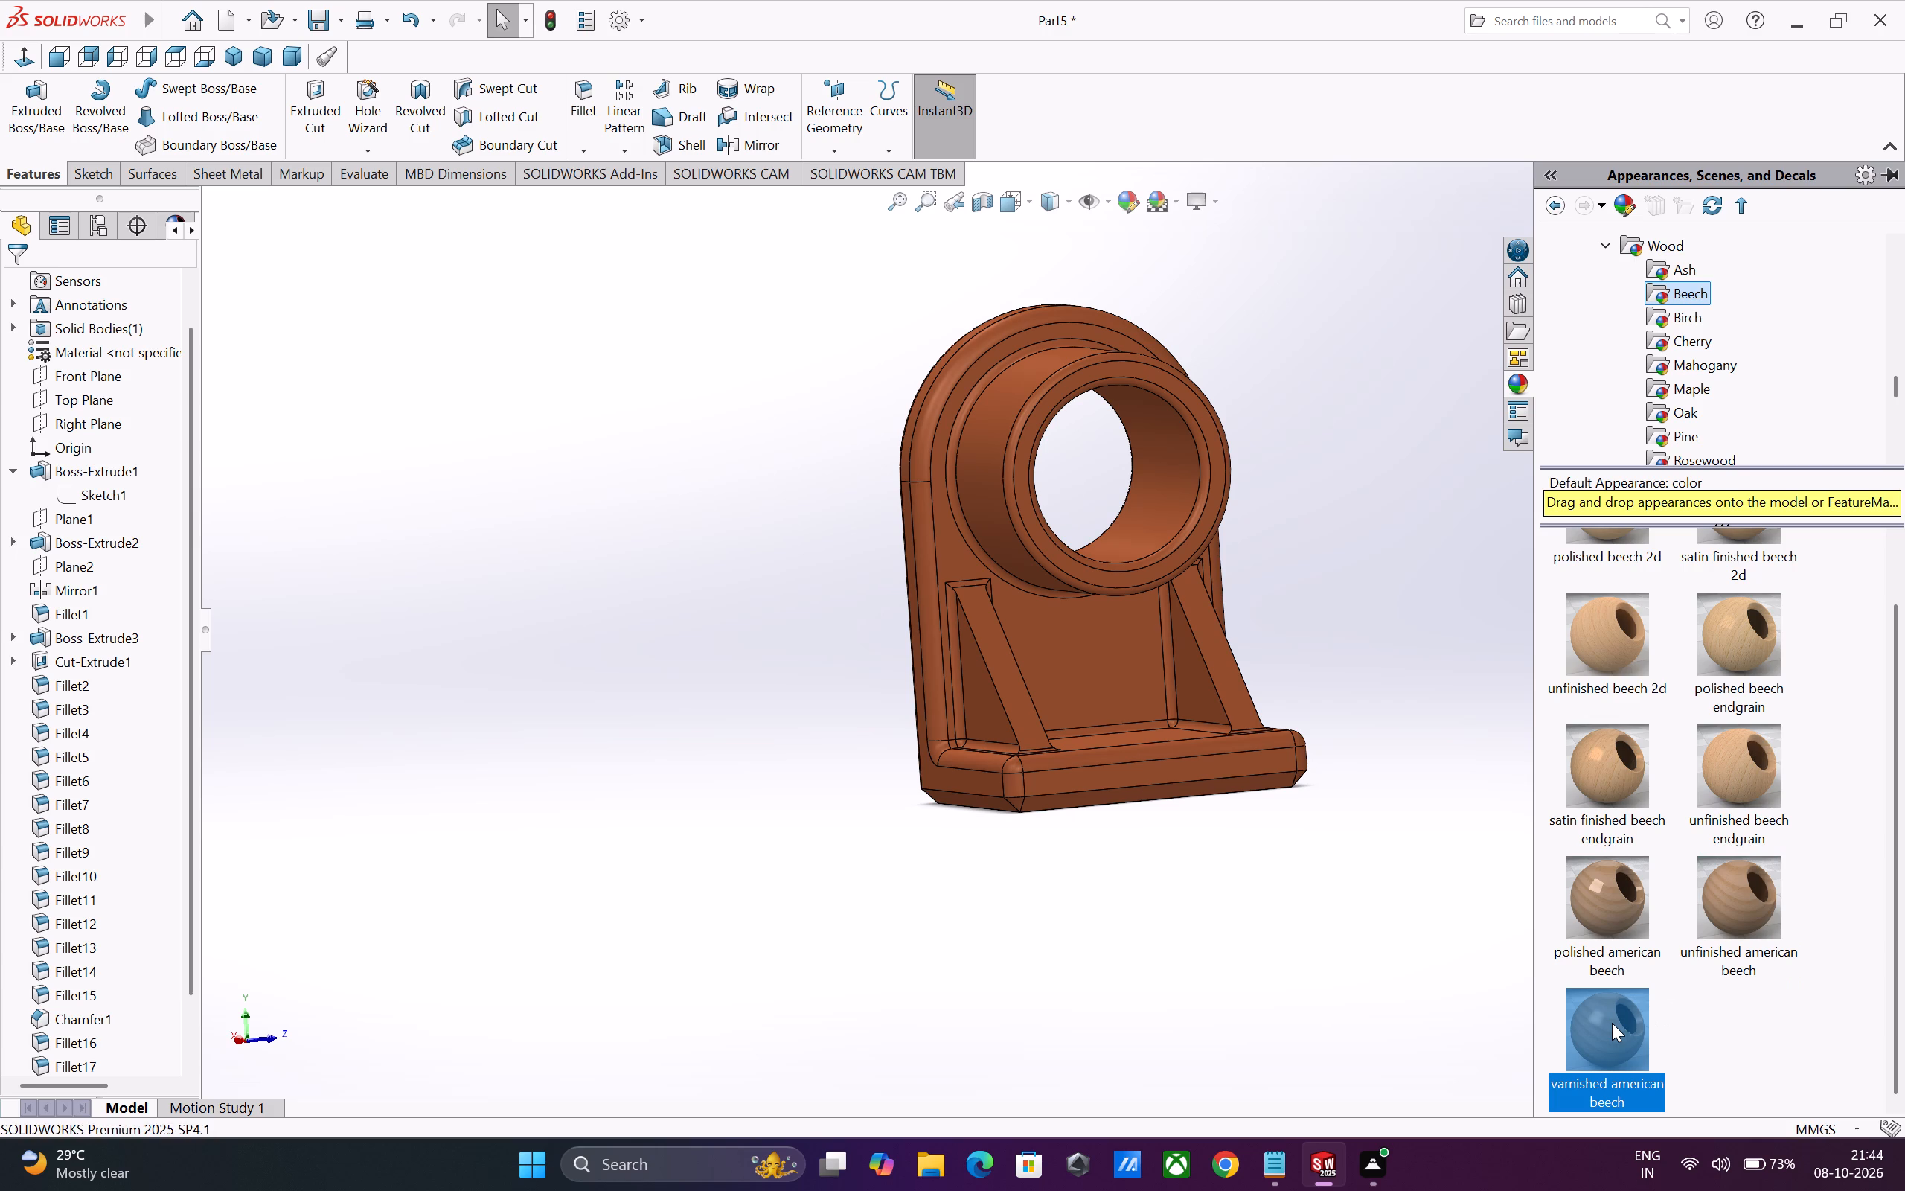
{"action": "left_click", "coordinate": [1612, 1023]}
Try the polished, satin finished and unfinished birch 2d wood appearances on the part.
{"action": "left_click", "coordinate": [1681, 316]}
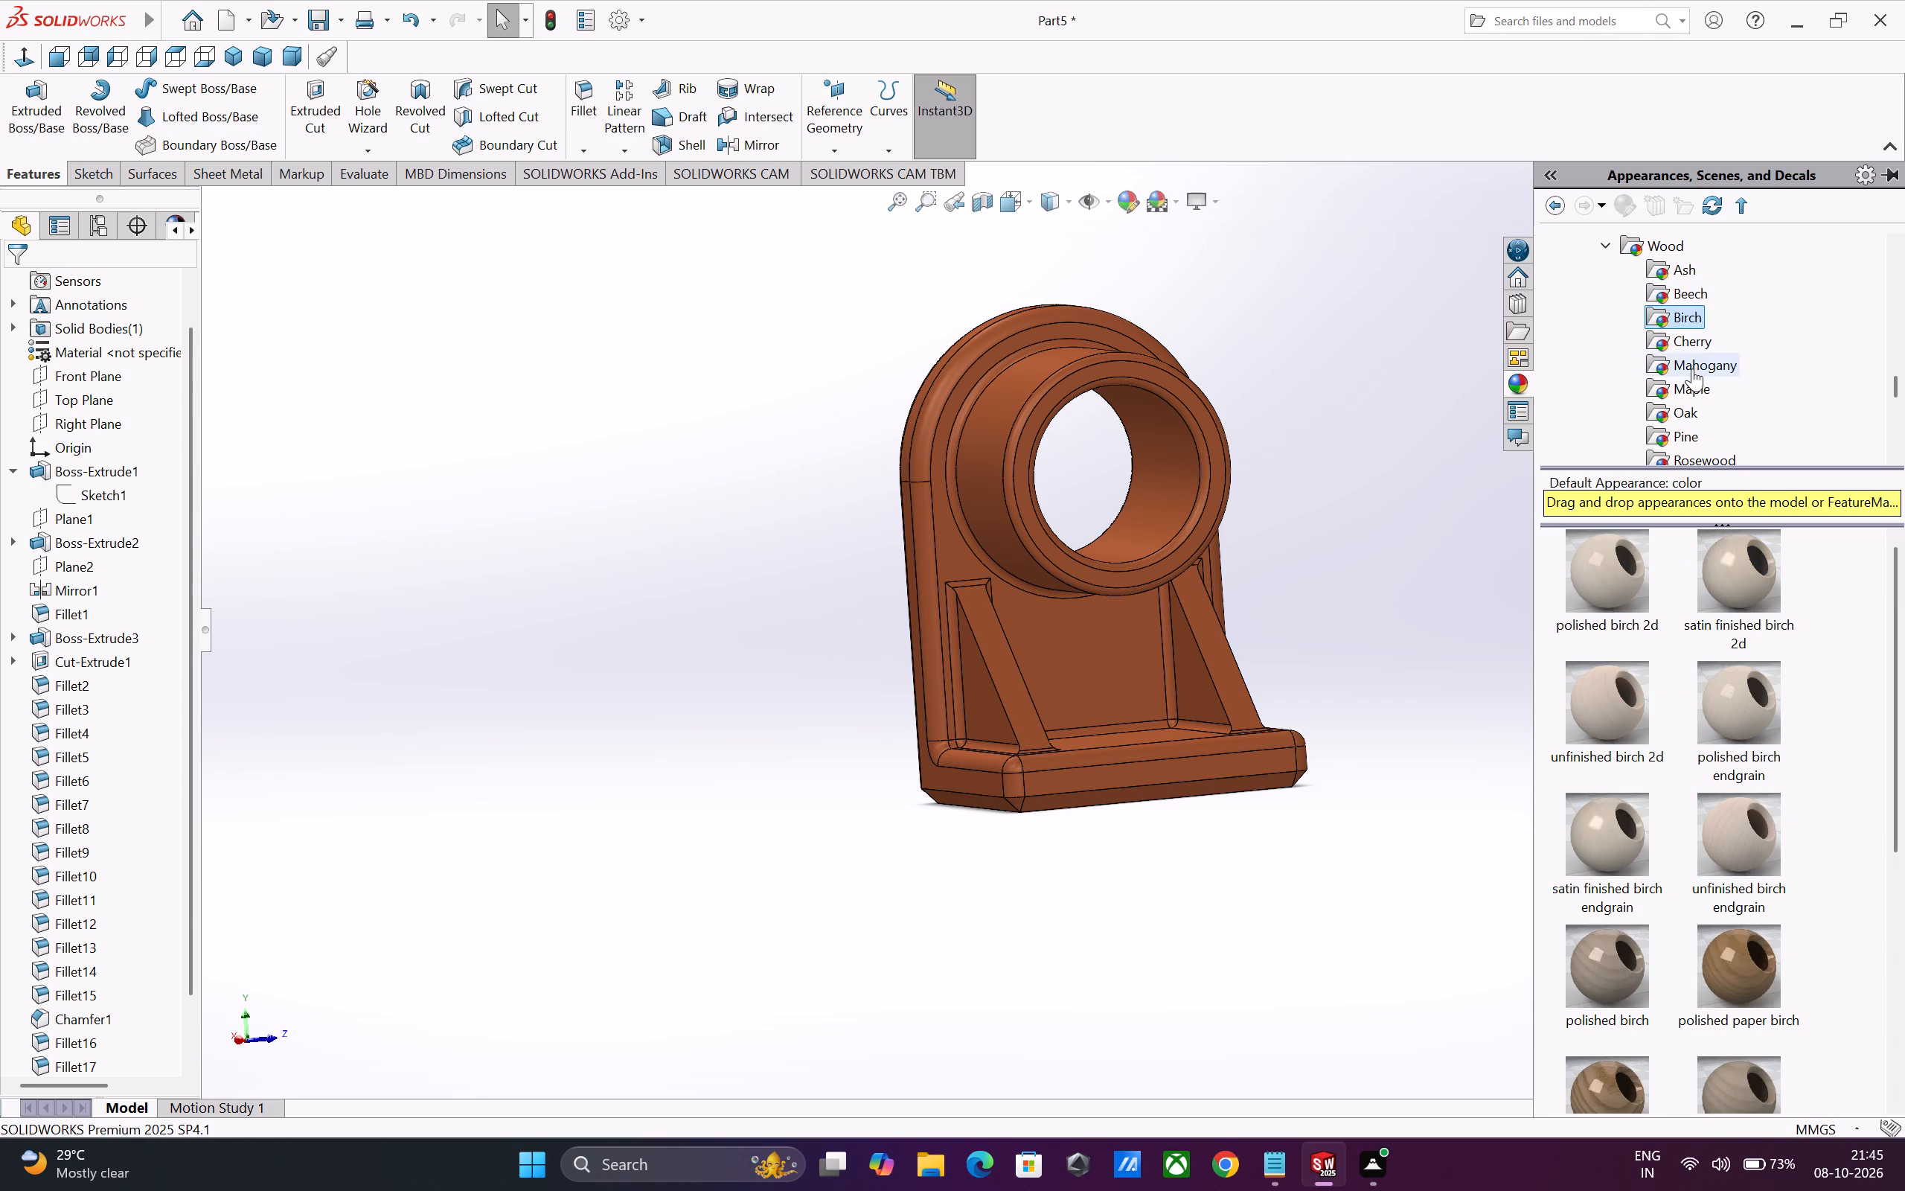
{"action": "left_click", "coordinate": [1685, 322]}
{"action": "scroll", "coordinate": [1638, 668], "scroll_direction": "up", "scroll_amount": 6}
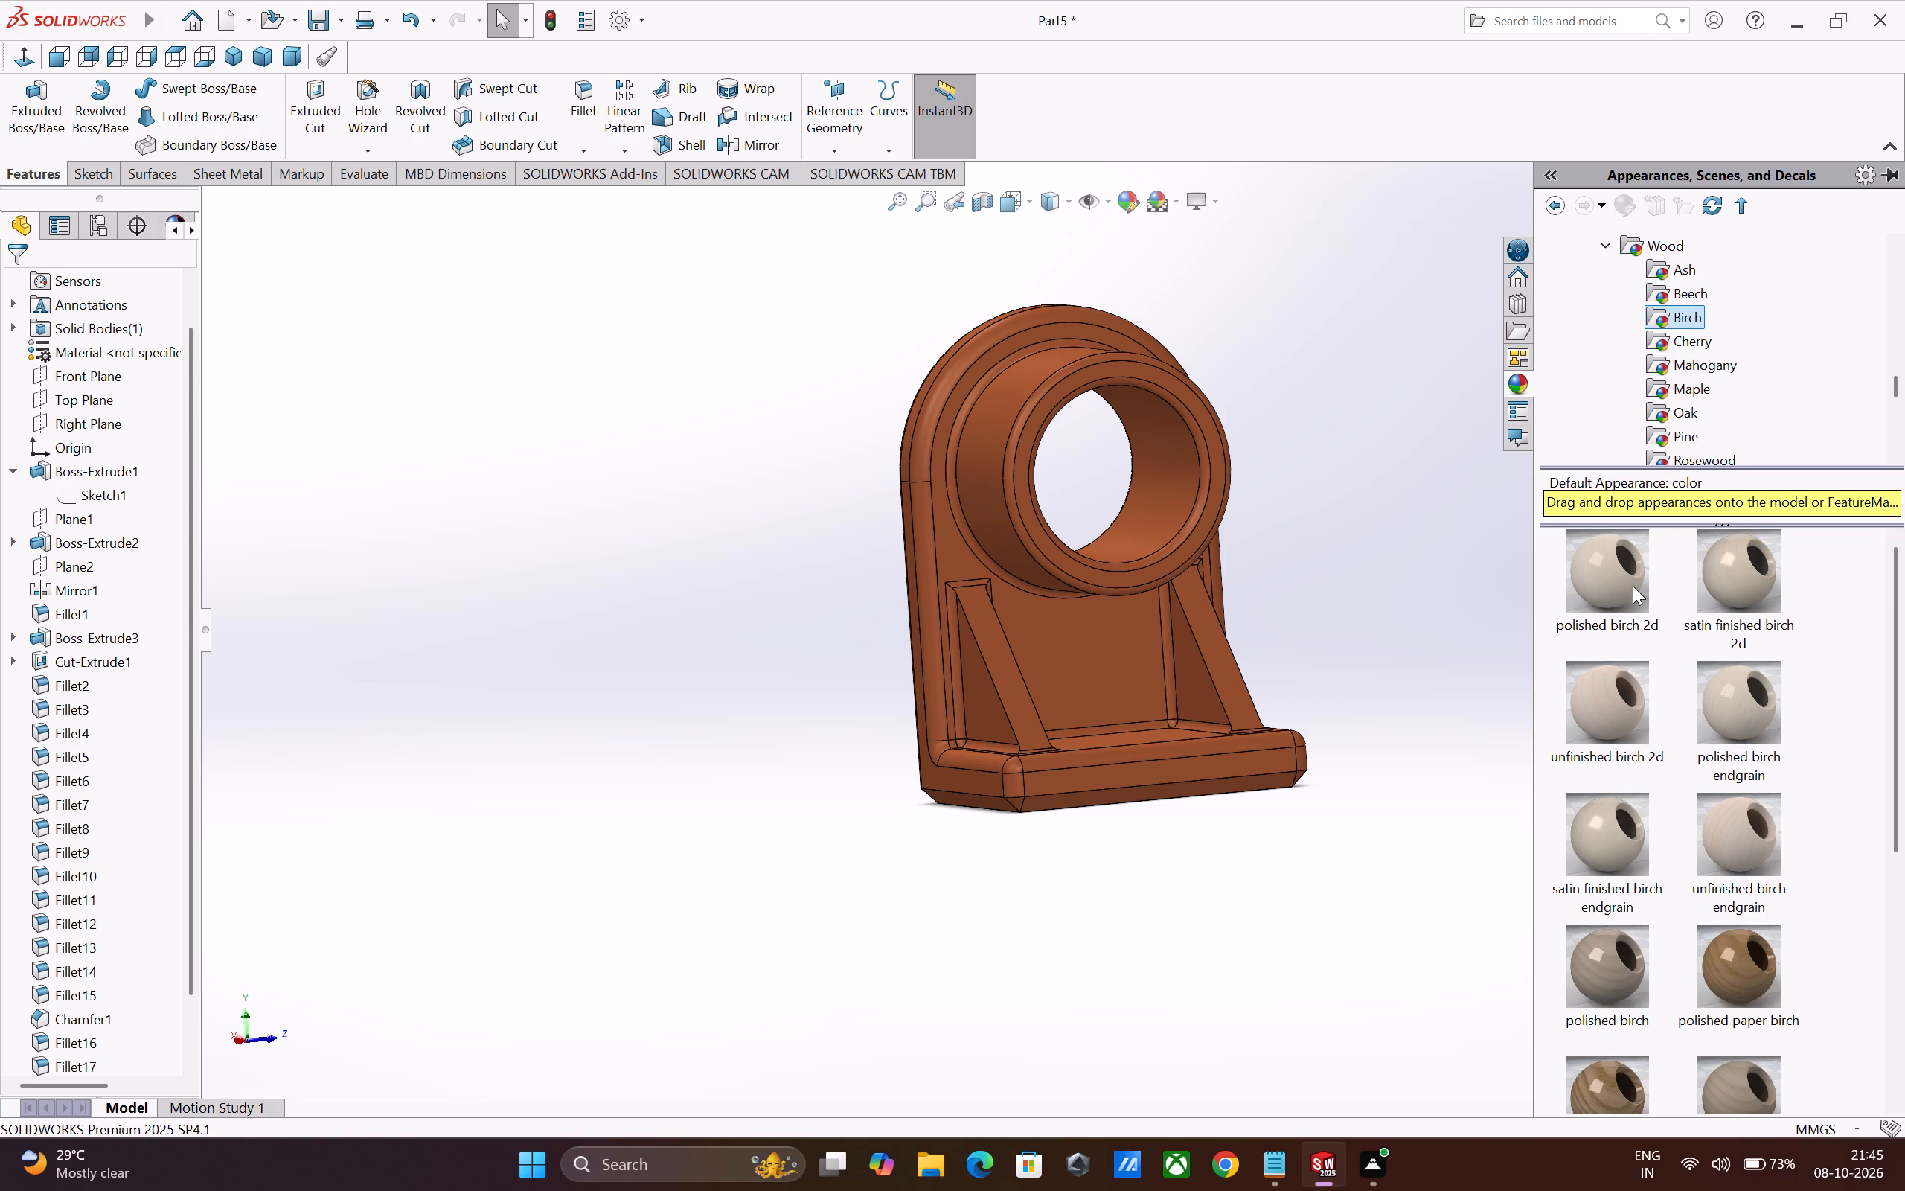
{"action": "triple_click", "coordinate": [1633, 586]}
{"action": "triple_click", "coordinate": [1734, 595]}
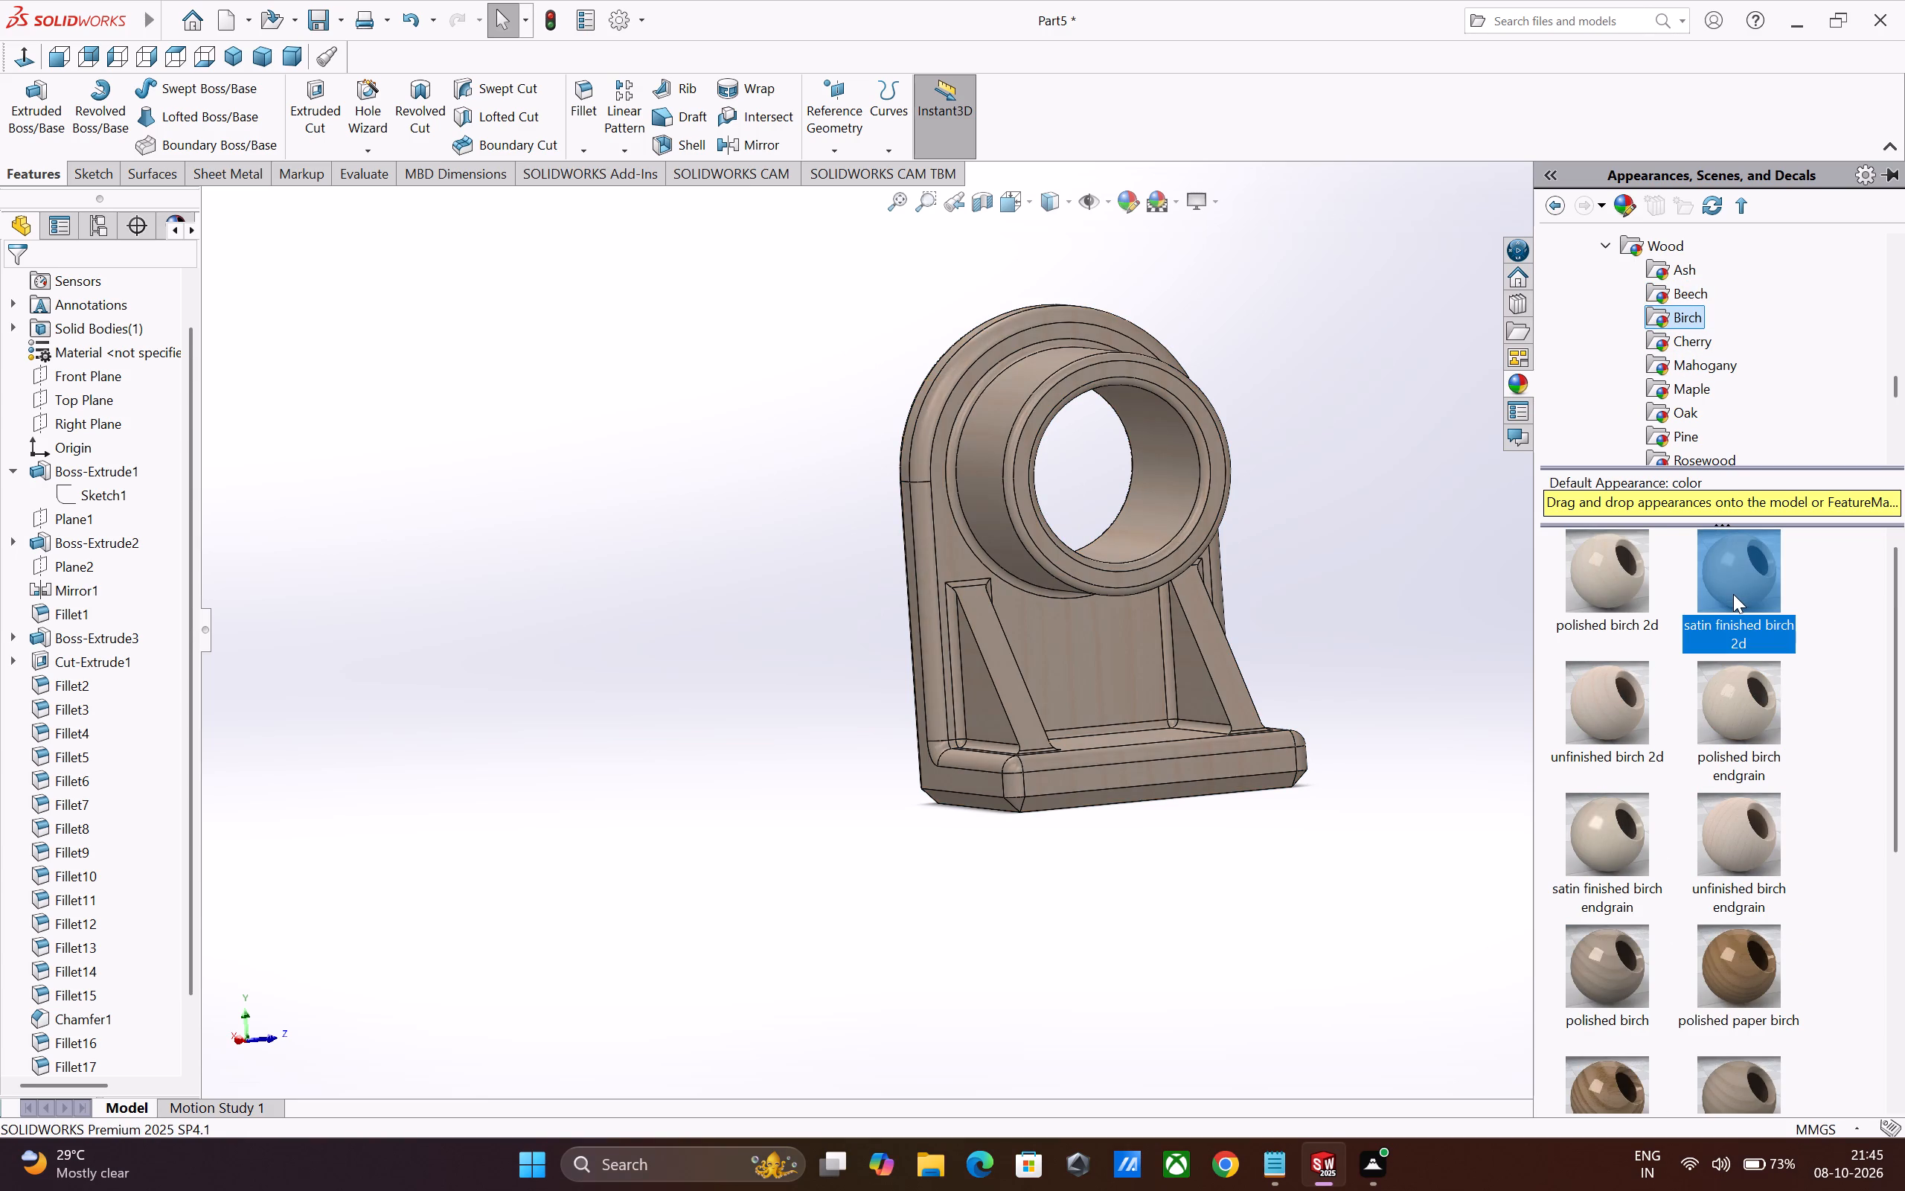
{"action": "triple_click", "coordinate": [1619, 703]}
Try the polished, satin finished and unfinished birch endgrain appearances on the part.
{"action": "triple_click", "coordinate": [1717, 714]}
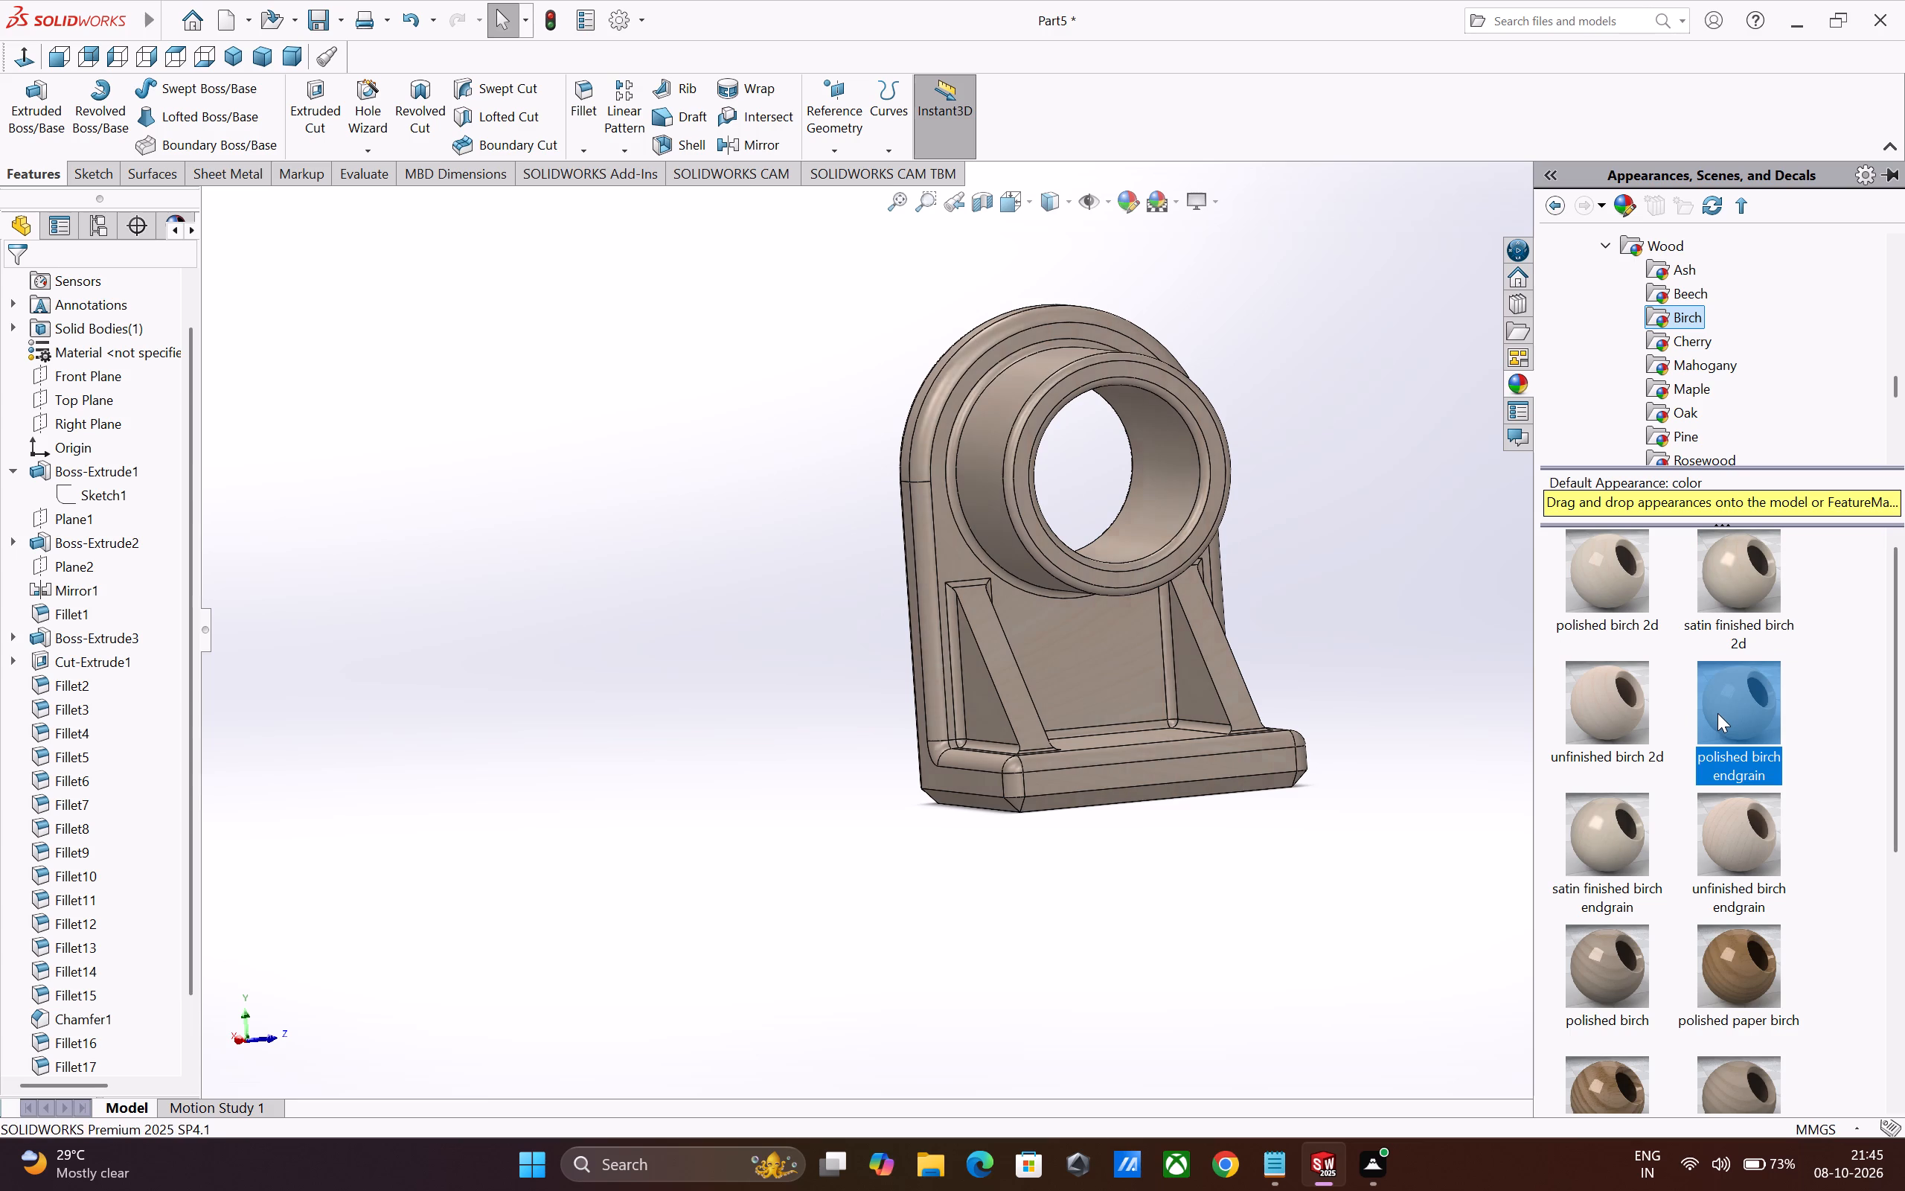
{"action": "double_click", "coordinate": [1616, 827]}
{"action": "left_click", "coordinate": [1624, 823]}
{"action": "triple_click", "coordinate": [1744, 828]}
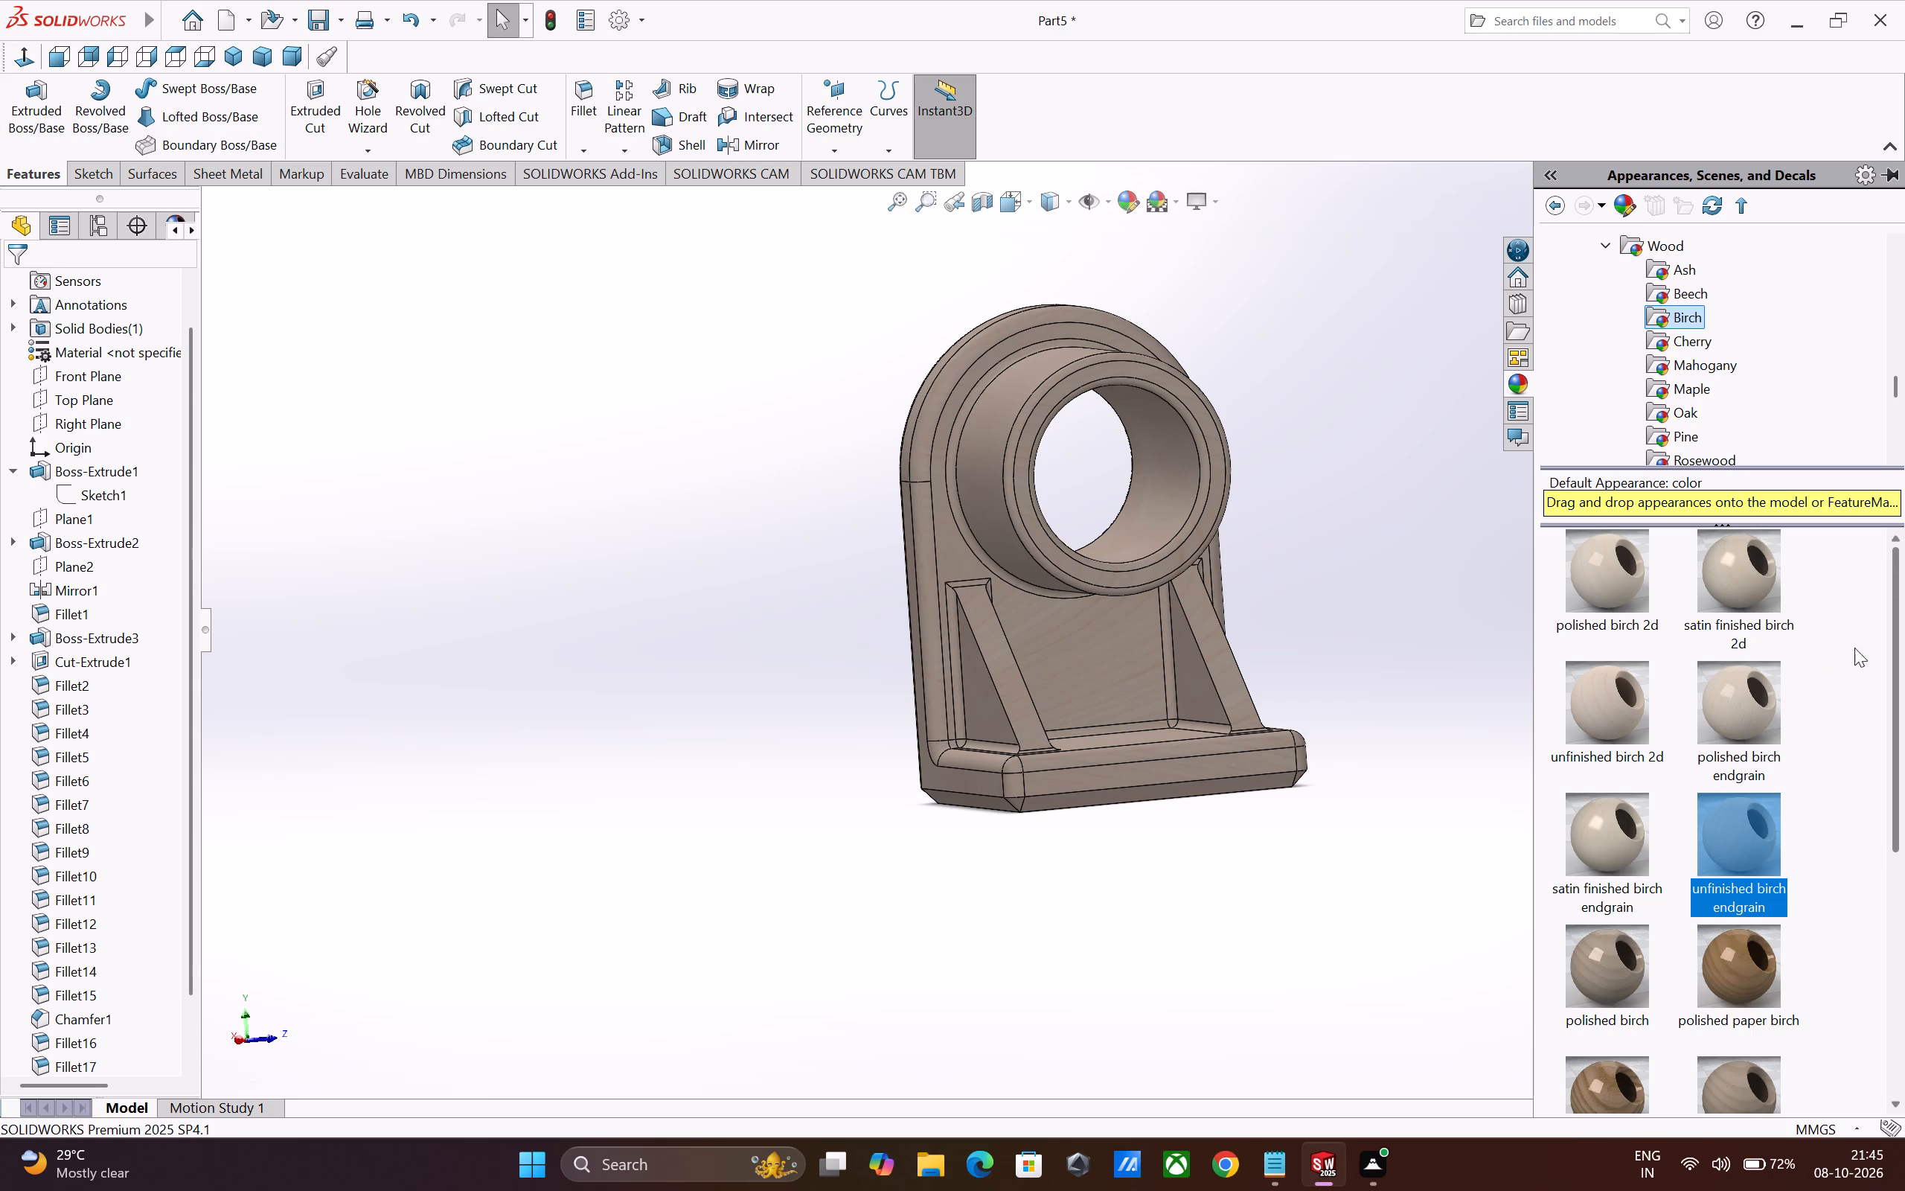
Try the polished birch, polished paper birch and polished yellow birch appearances on the part.
{"action": "left_click", "coordinate": [1581, 941]}
{"action": "double_click", "coordinate": [1585, 940]}
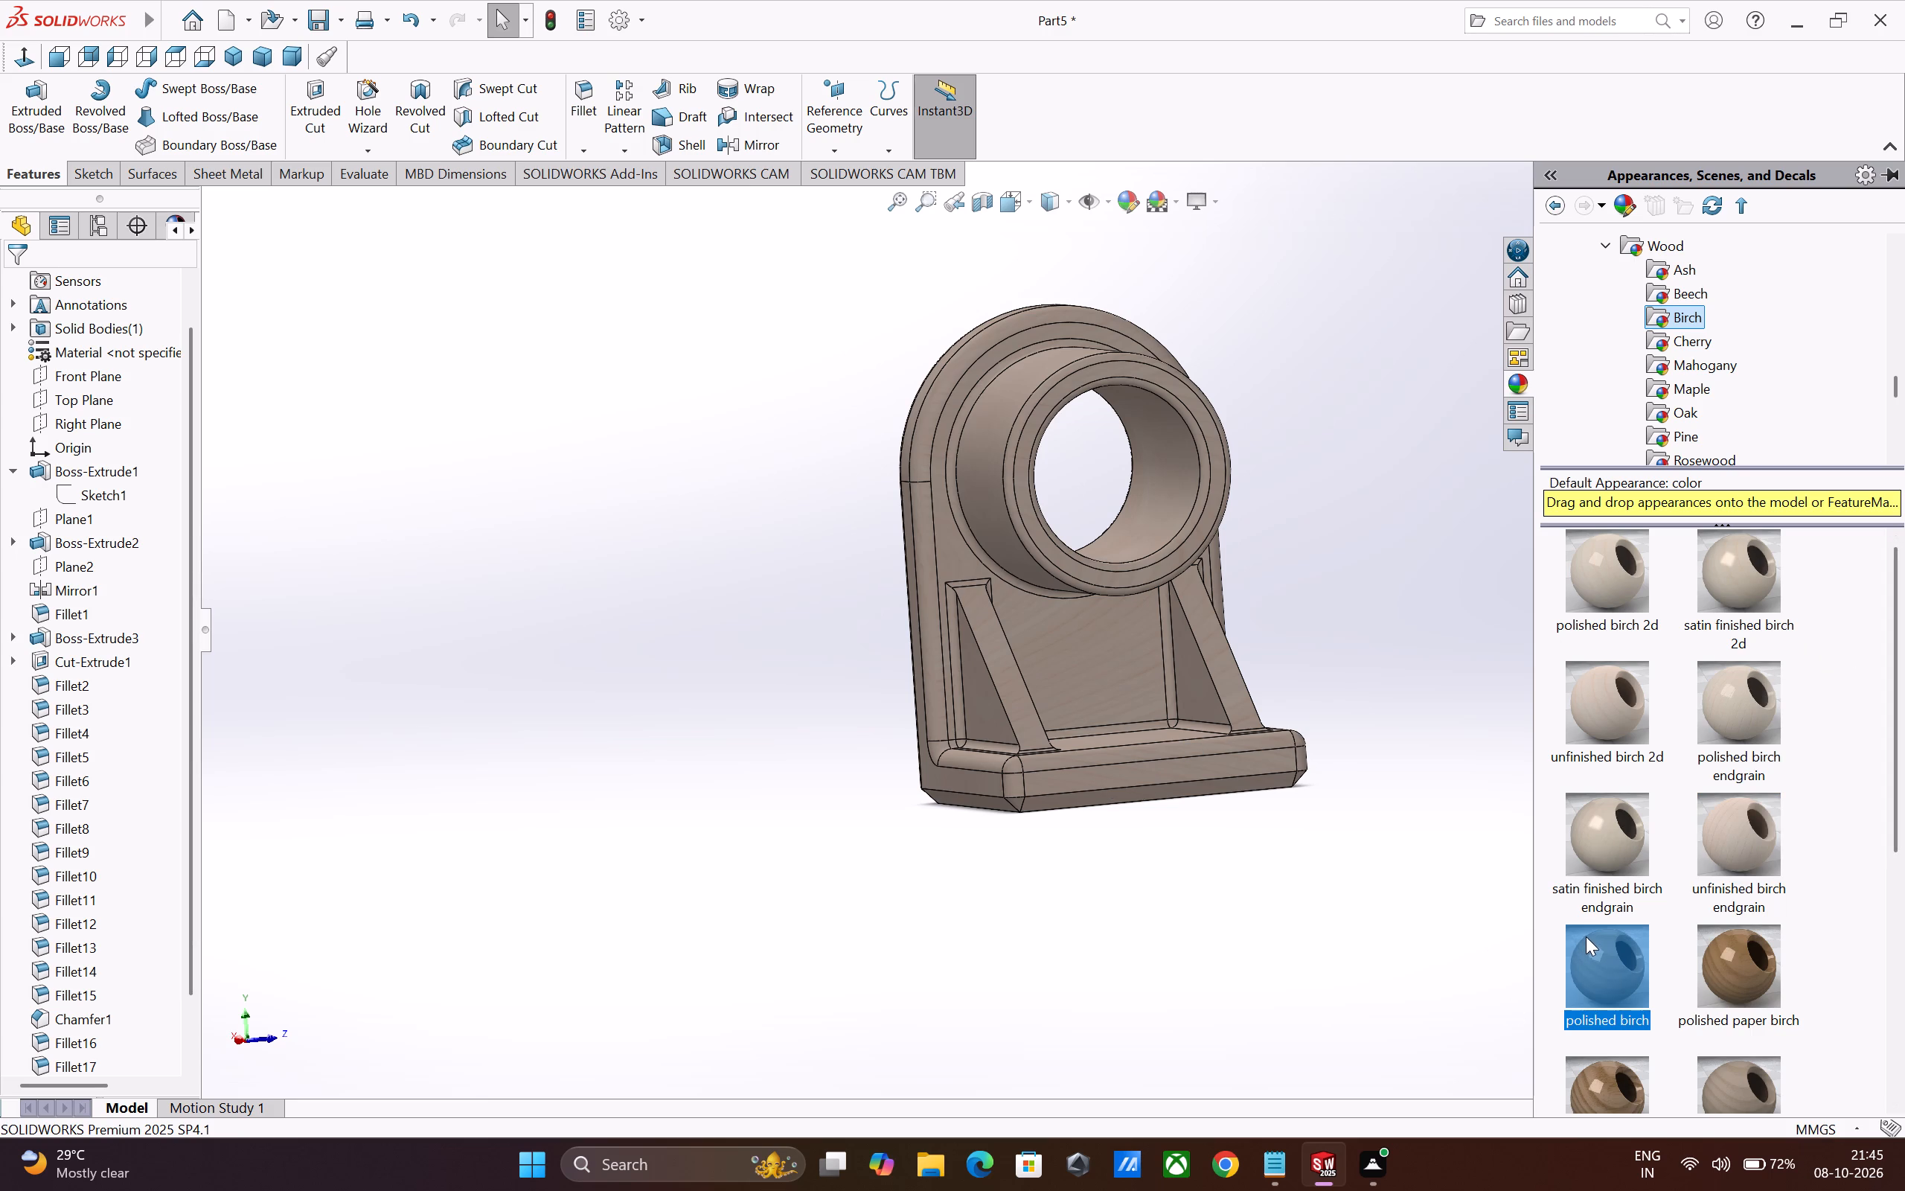
{"action": "triple_click", "coordinate": [1588, 936]}
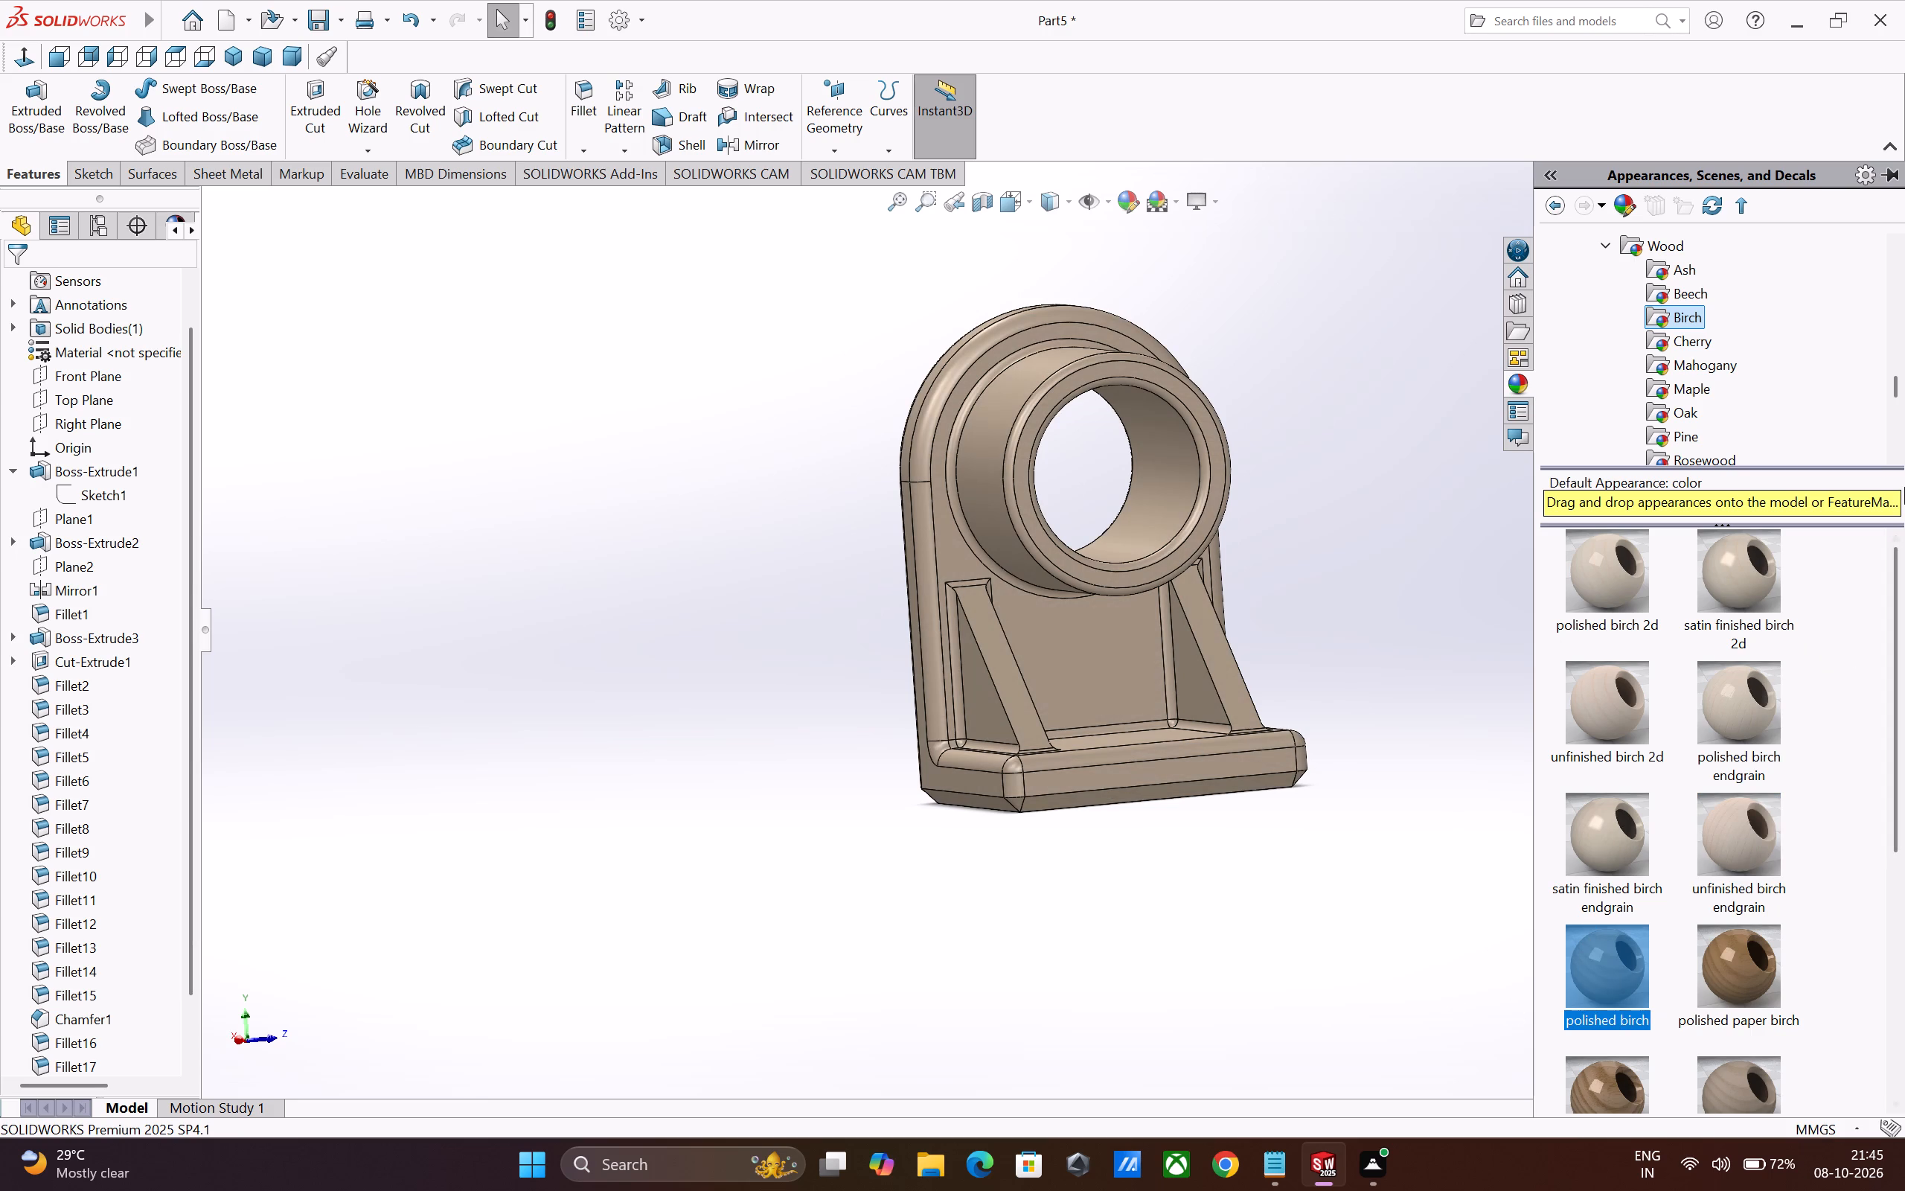
{"action": "triple_click", "coordinate": [1720, 984]}
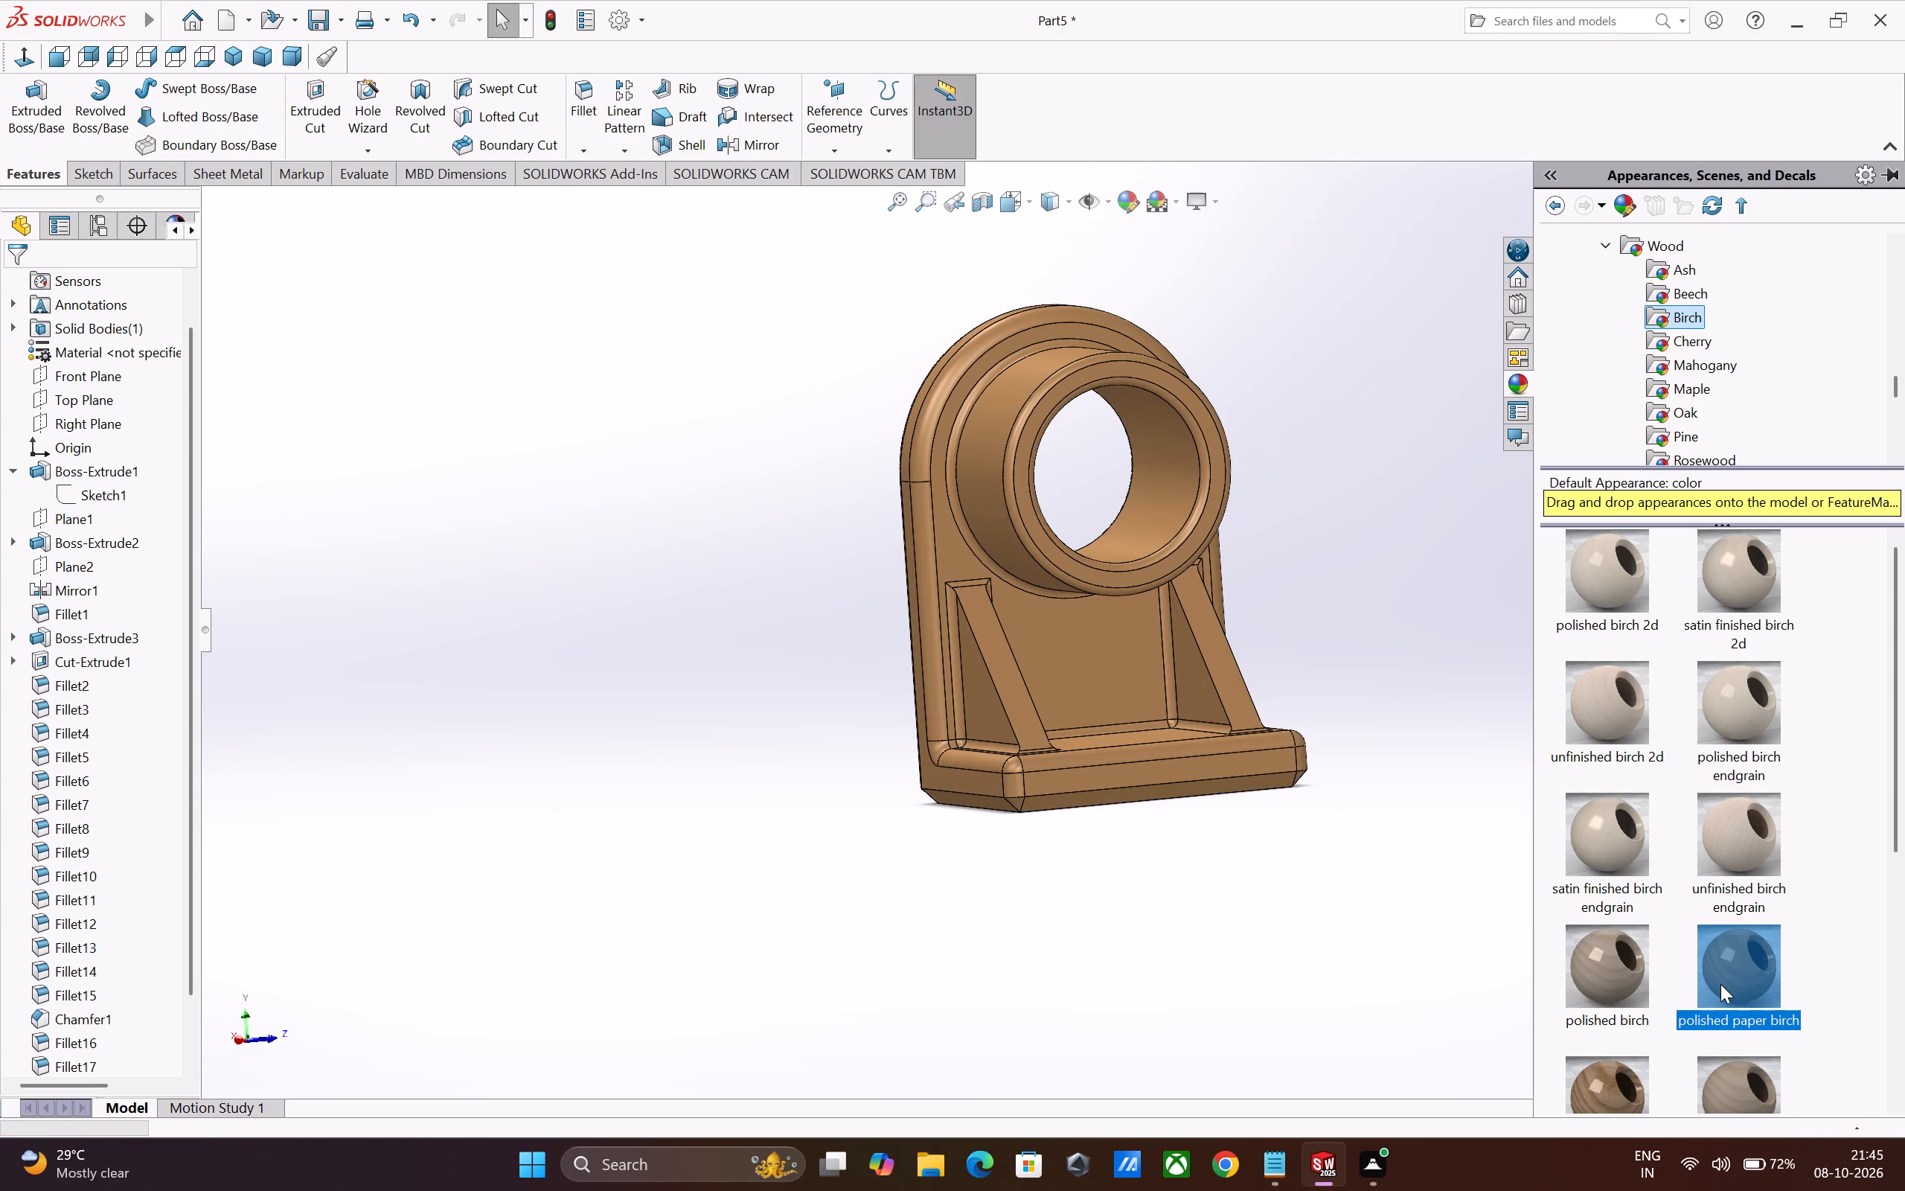
{"action": "double_click", "coordinate": [1720, 983]}
{"action": "scroll", "coordinate": [1720, 898], "scroll_direction": "down", "scroll_amount": 1}
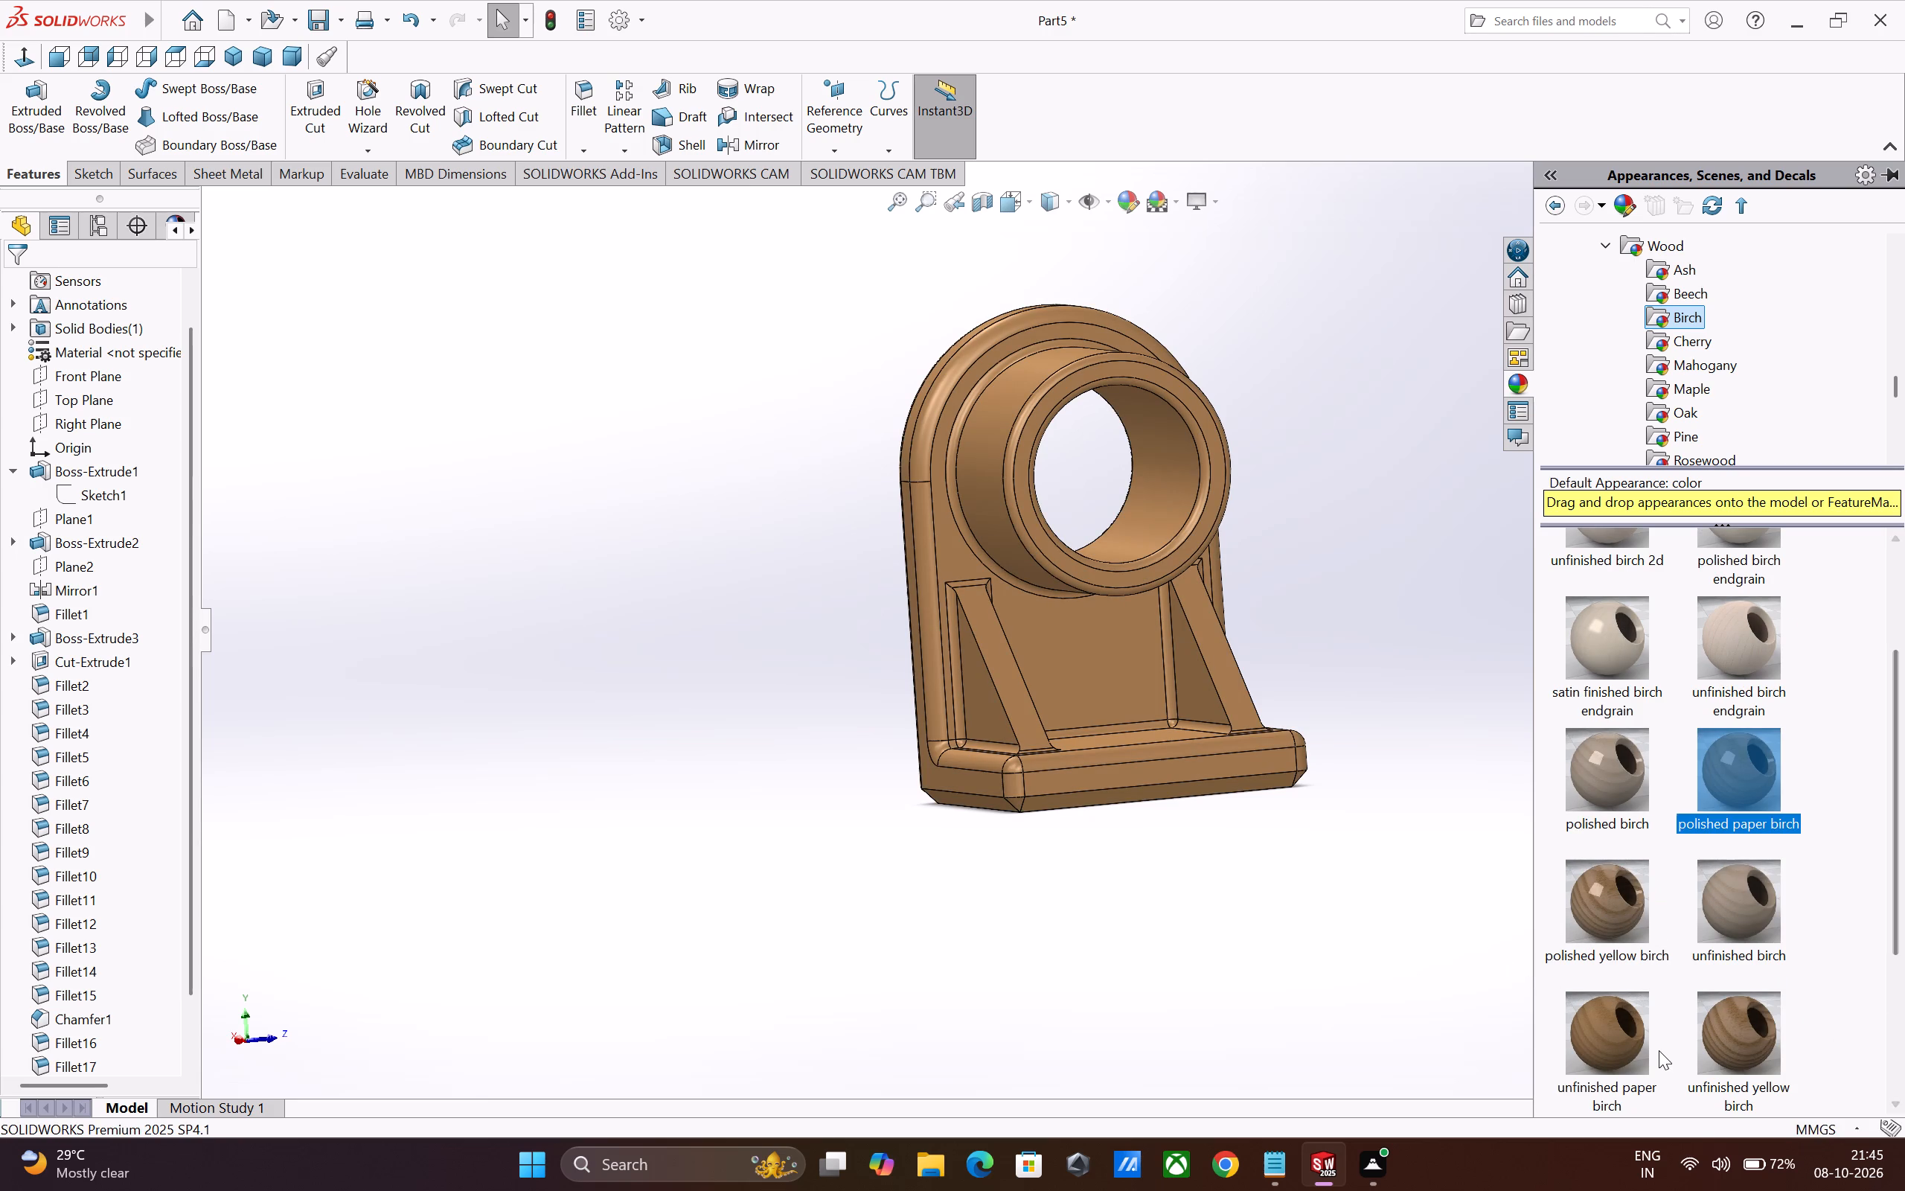
{"action": "double_click", "coordinate": [1619, 896]}
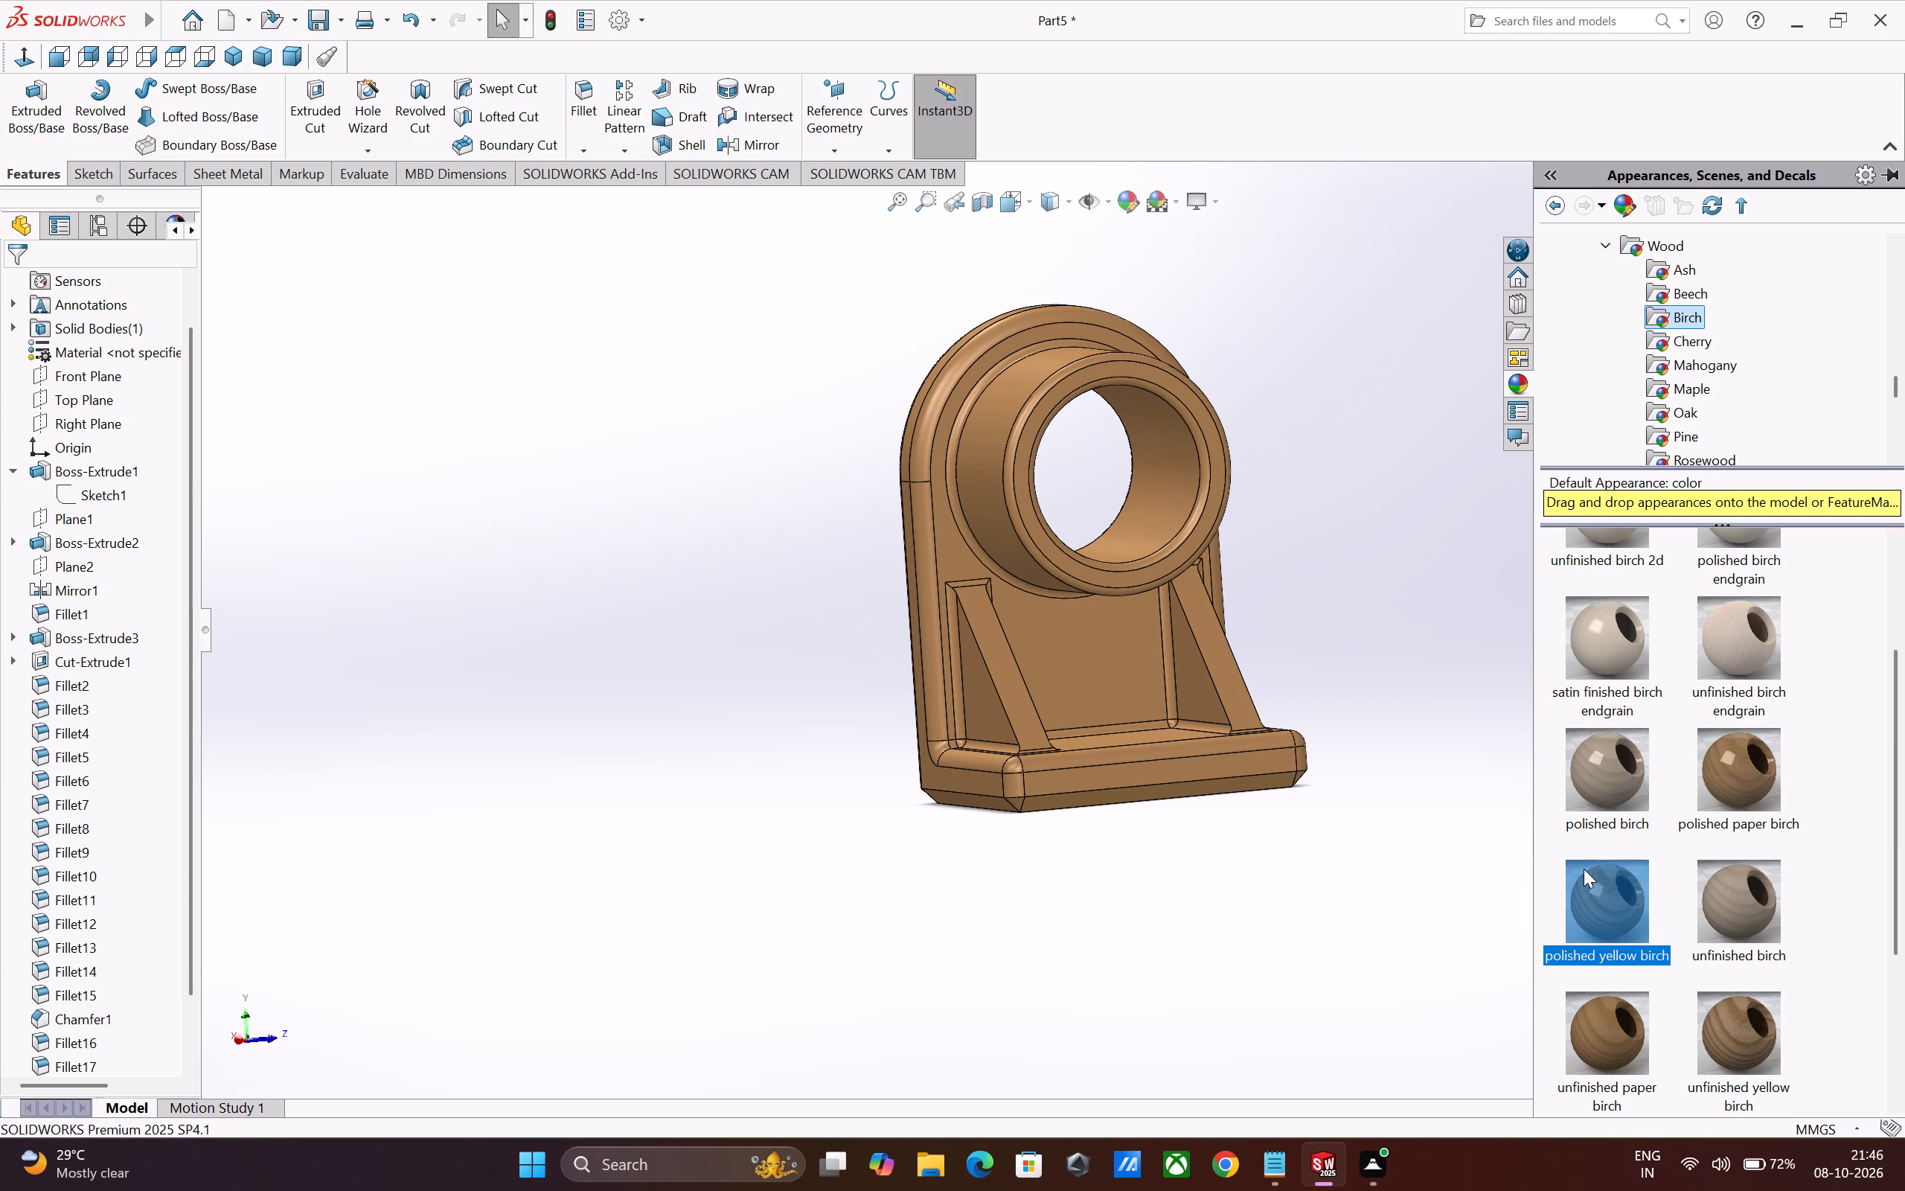
{"action": "triple_click", "coordinate": [1604, 924]}
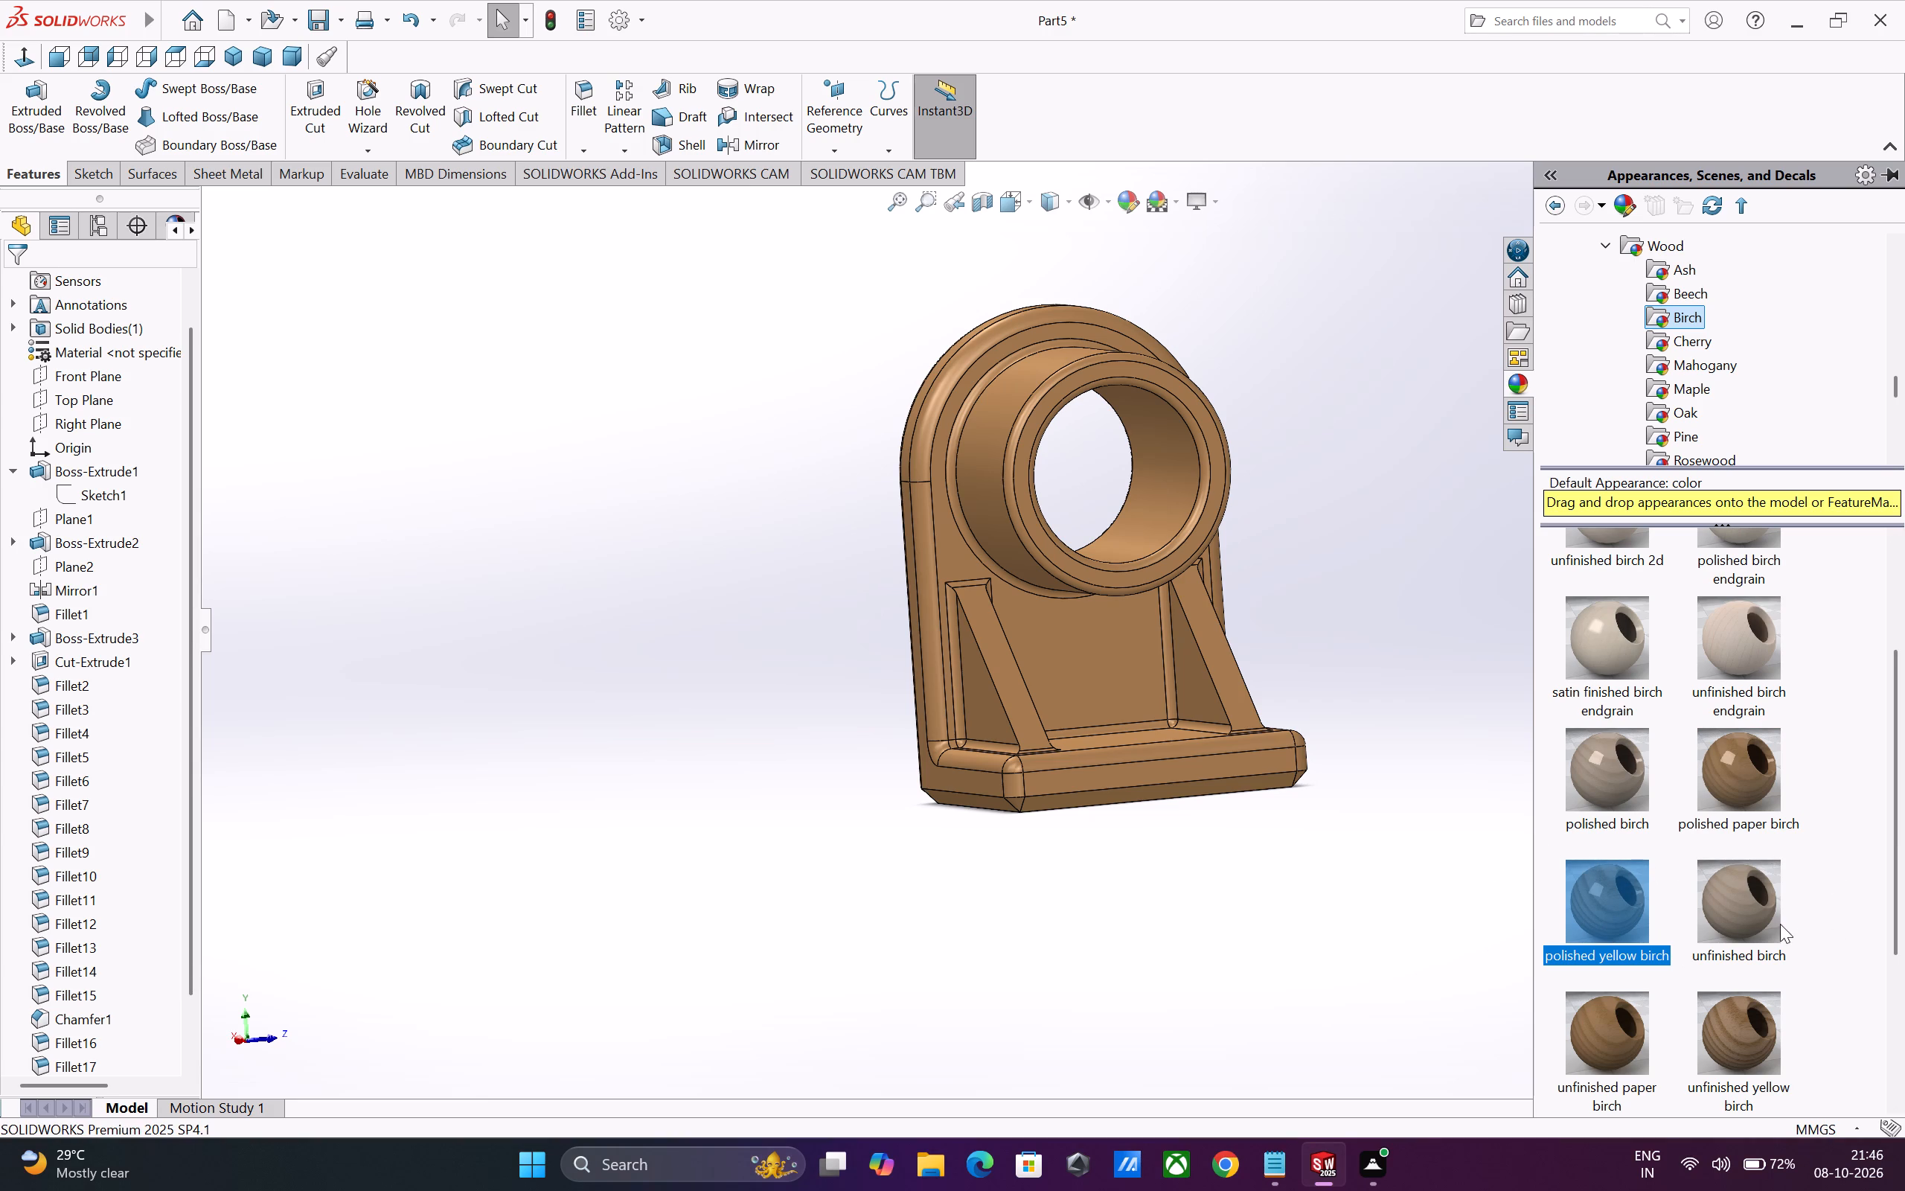
Try the unfinished birch appearance on the part.
{"action": "left_click_drag", "start_coordinate": [1723, 919], "coordinate": [1710, 928]}
{"action": "double_click", "coordinate": [1710, 928]}
{"action": "left_click", "coordinate": [1118, 575]}
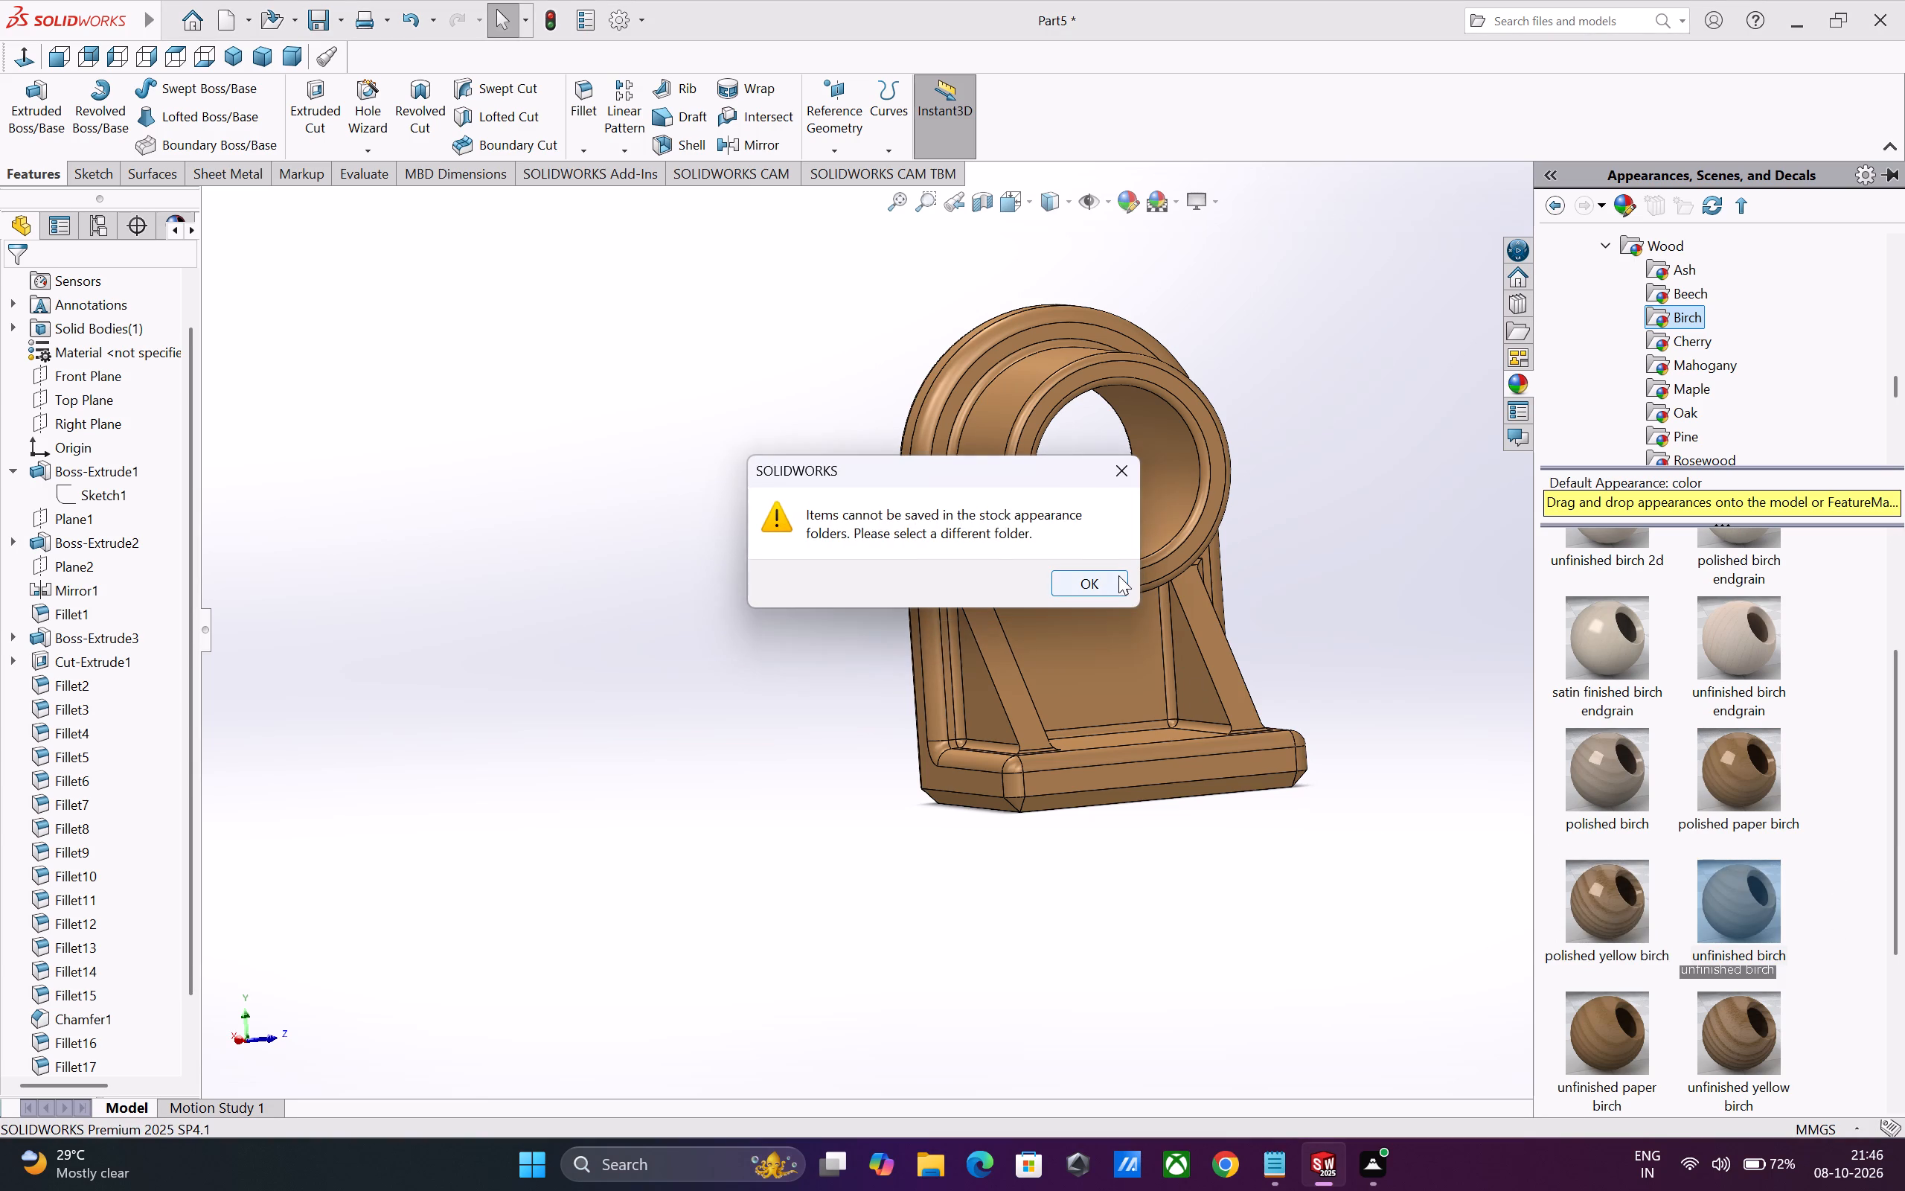
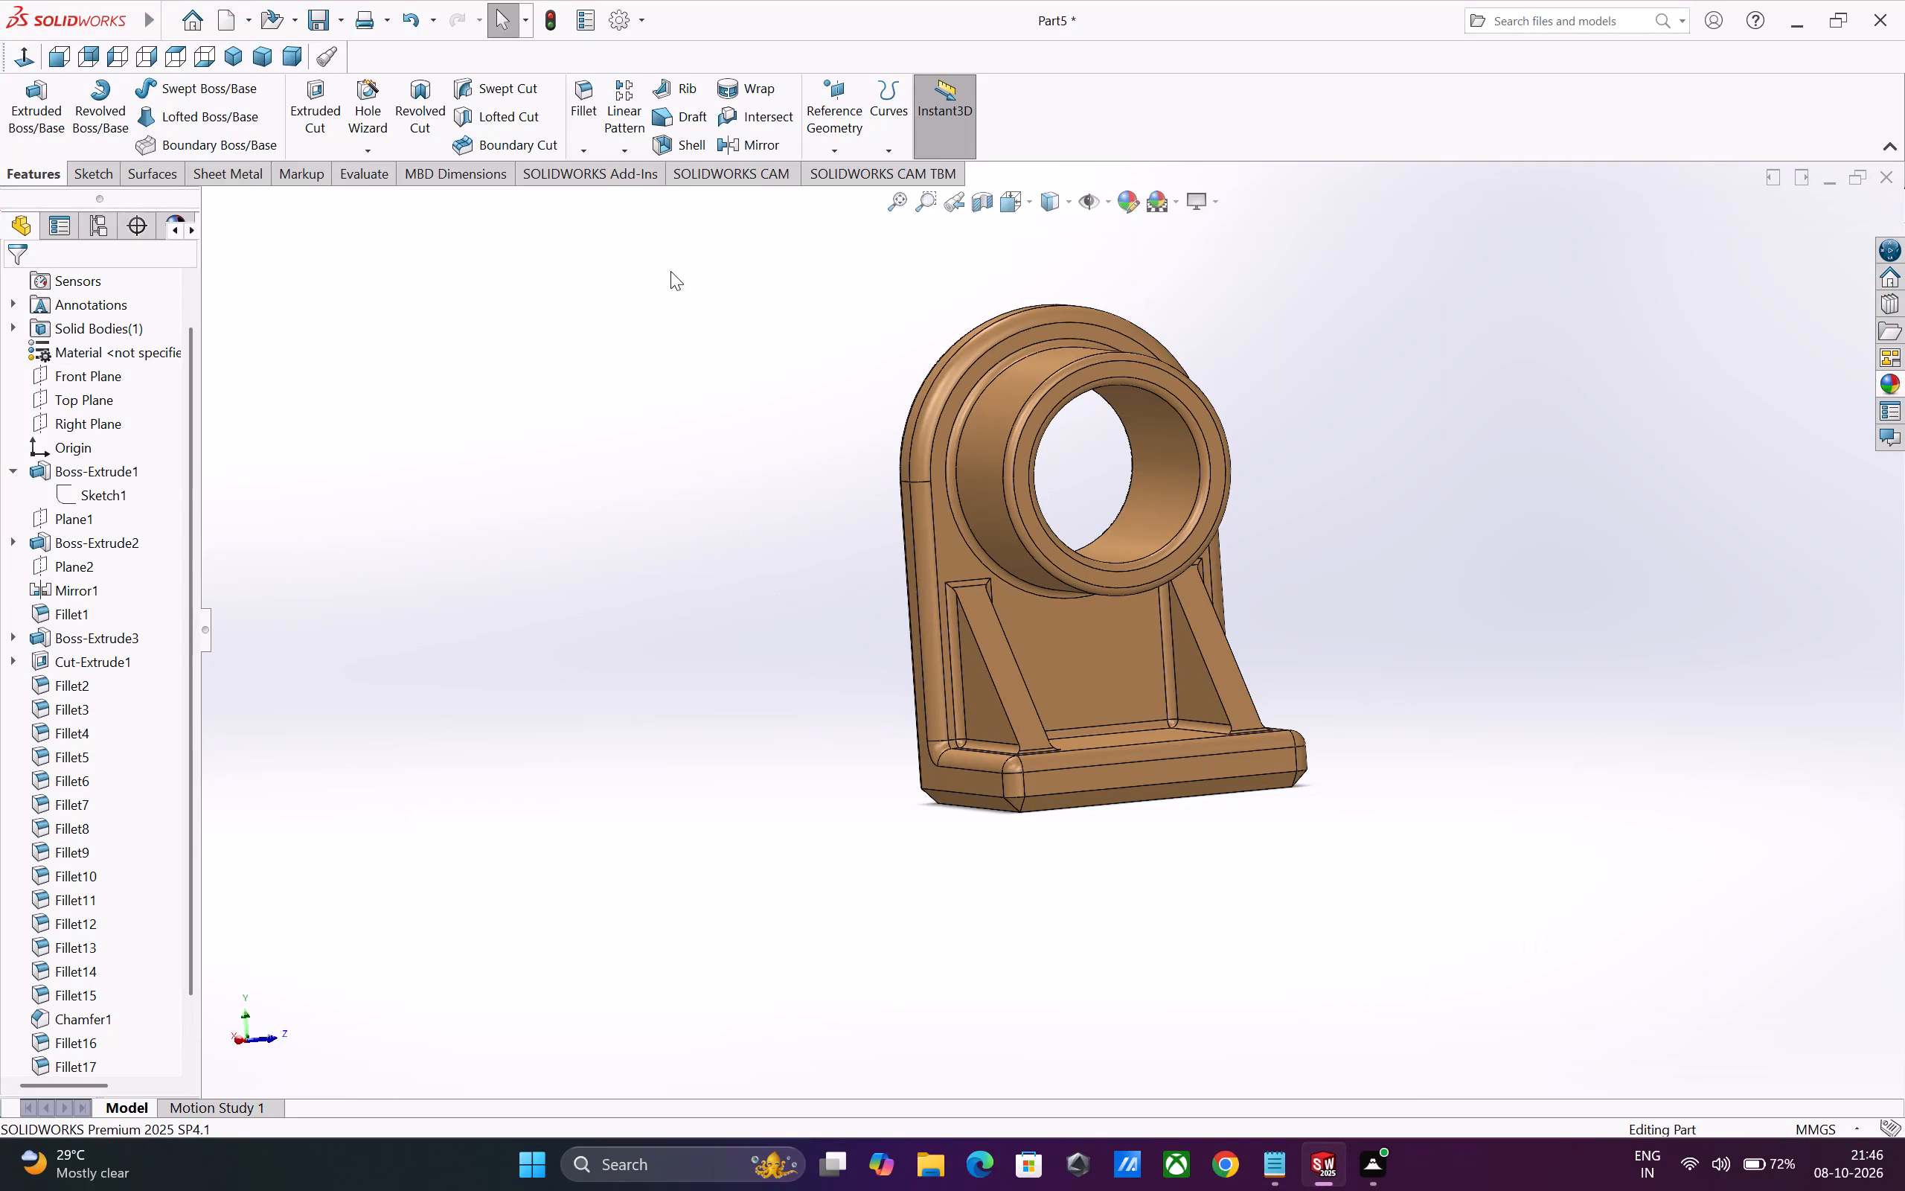
Fillet the four sloping outer edges of the two gusset ribs with a 1 mm radius.
{"action": "left_click", "coordinate": [592, 96]}
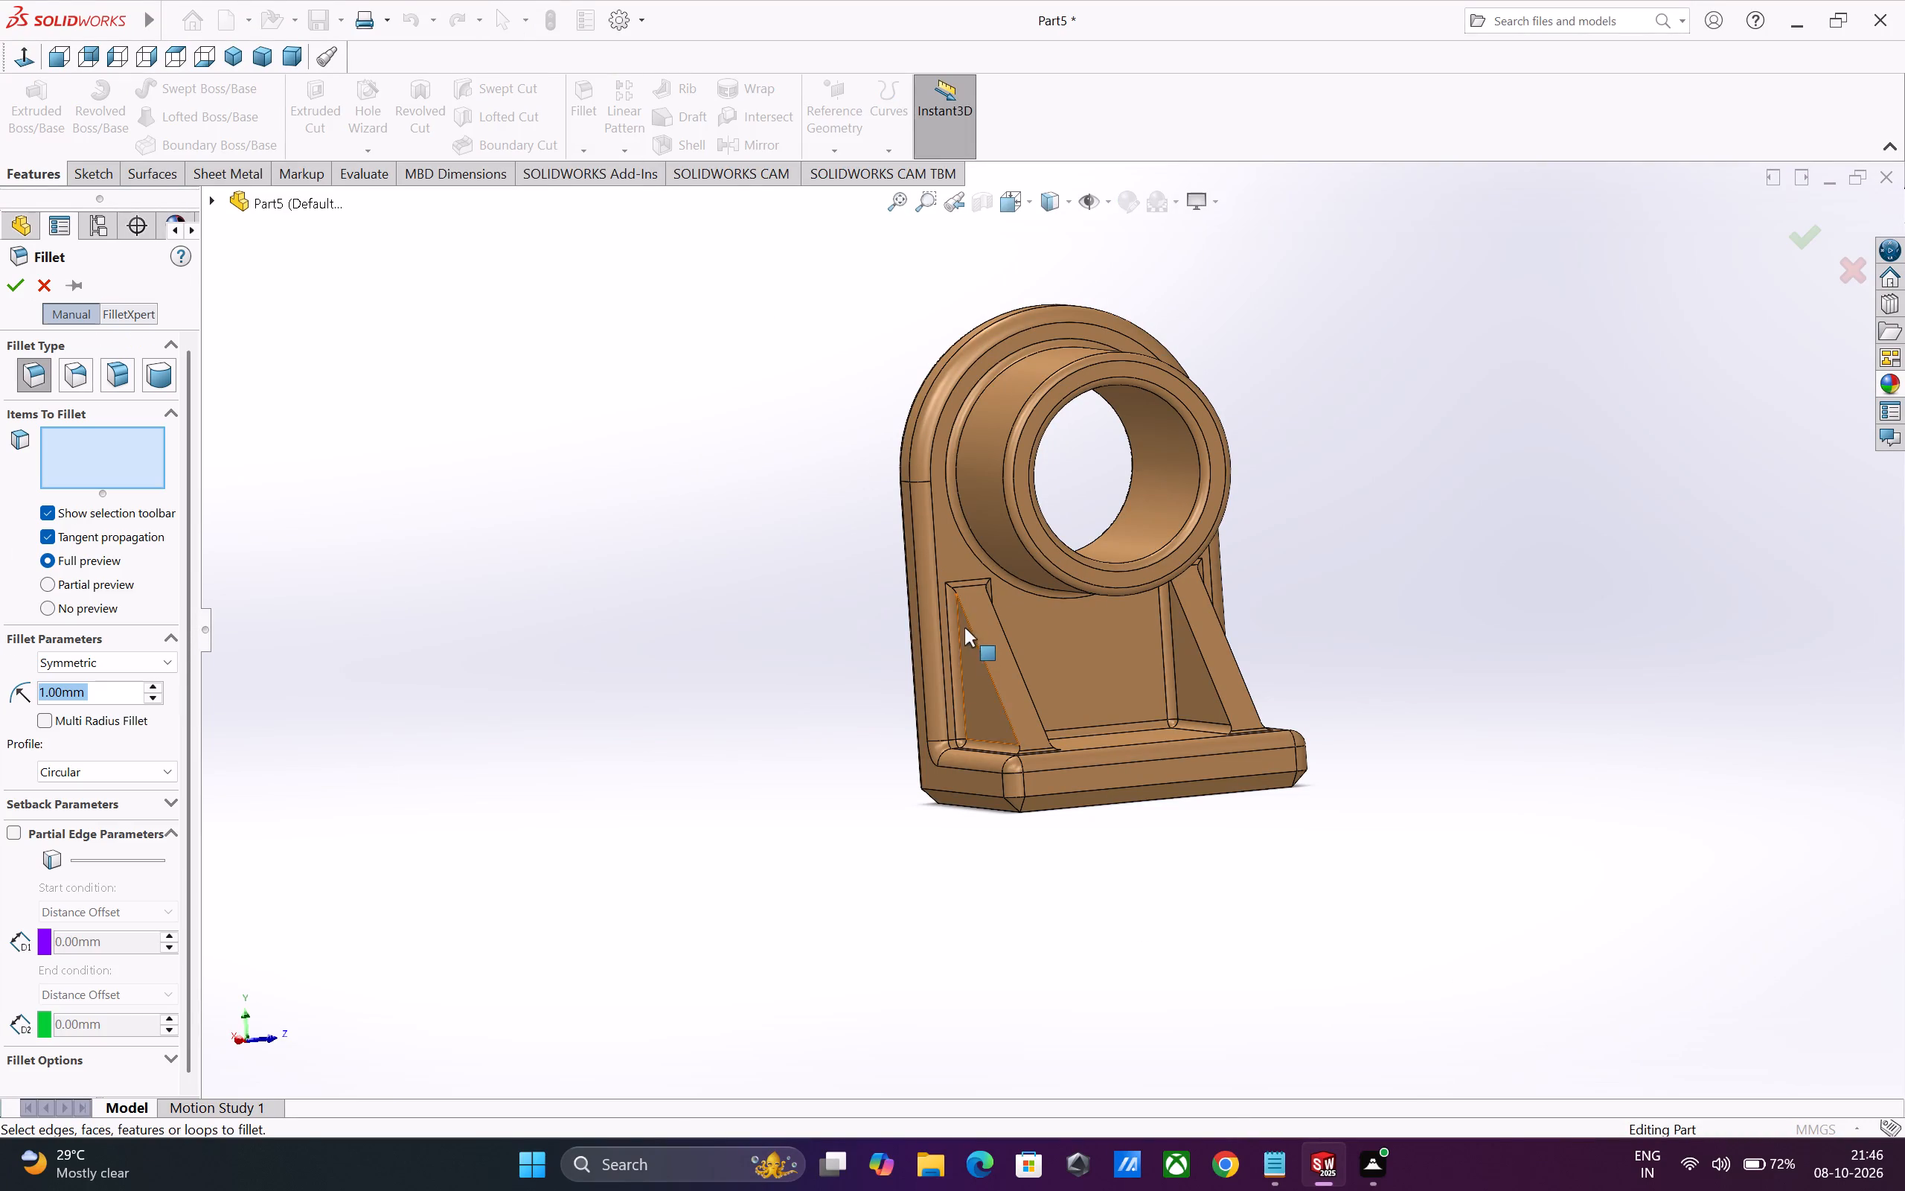
{"action": "left_click", "coordinate": [975, 639]}
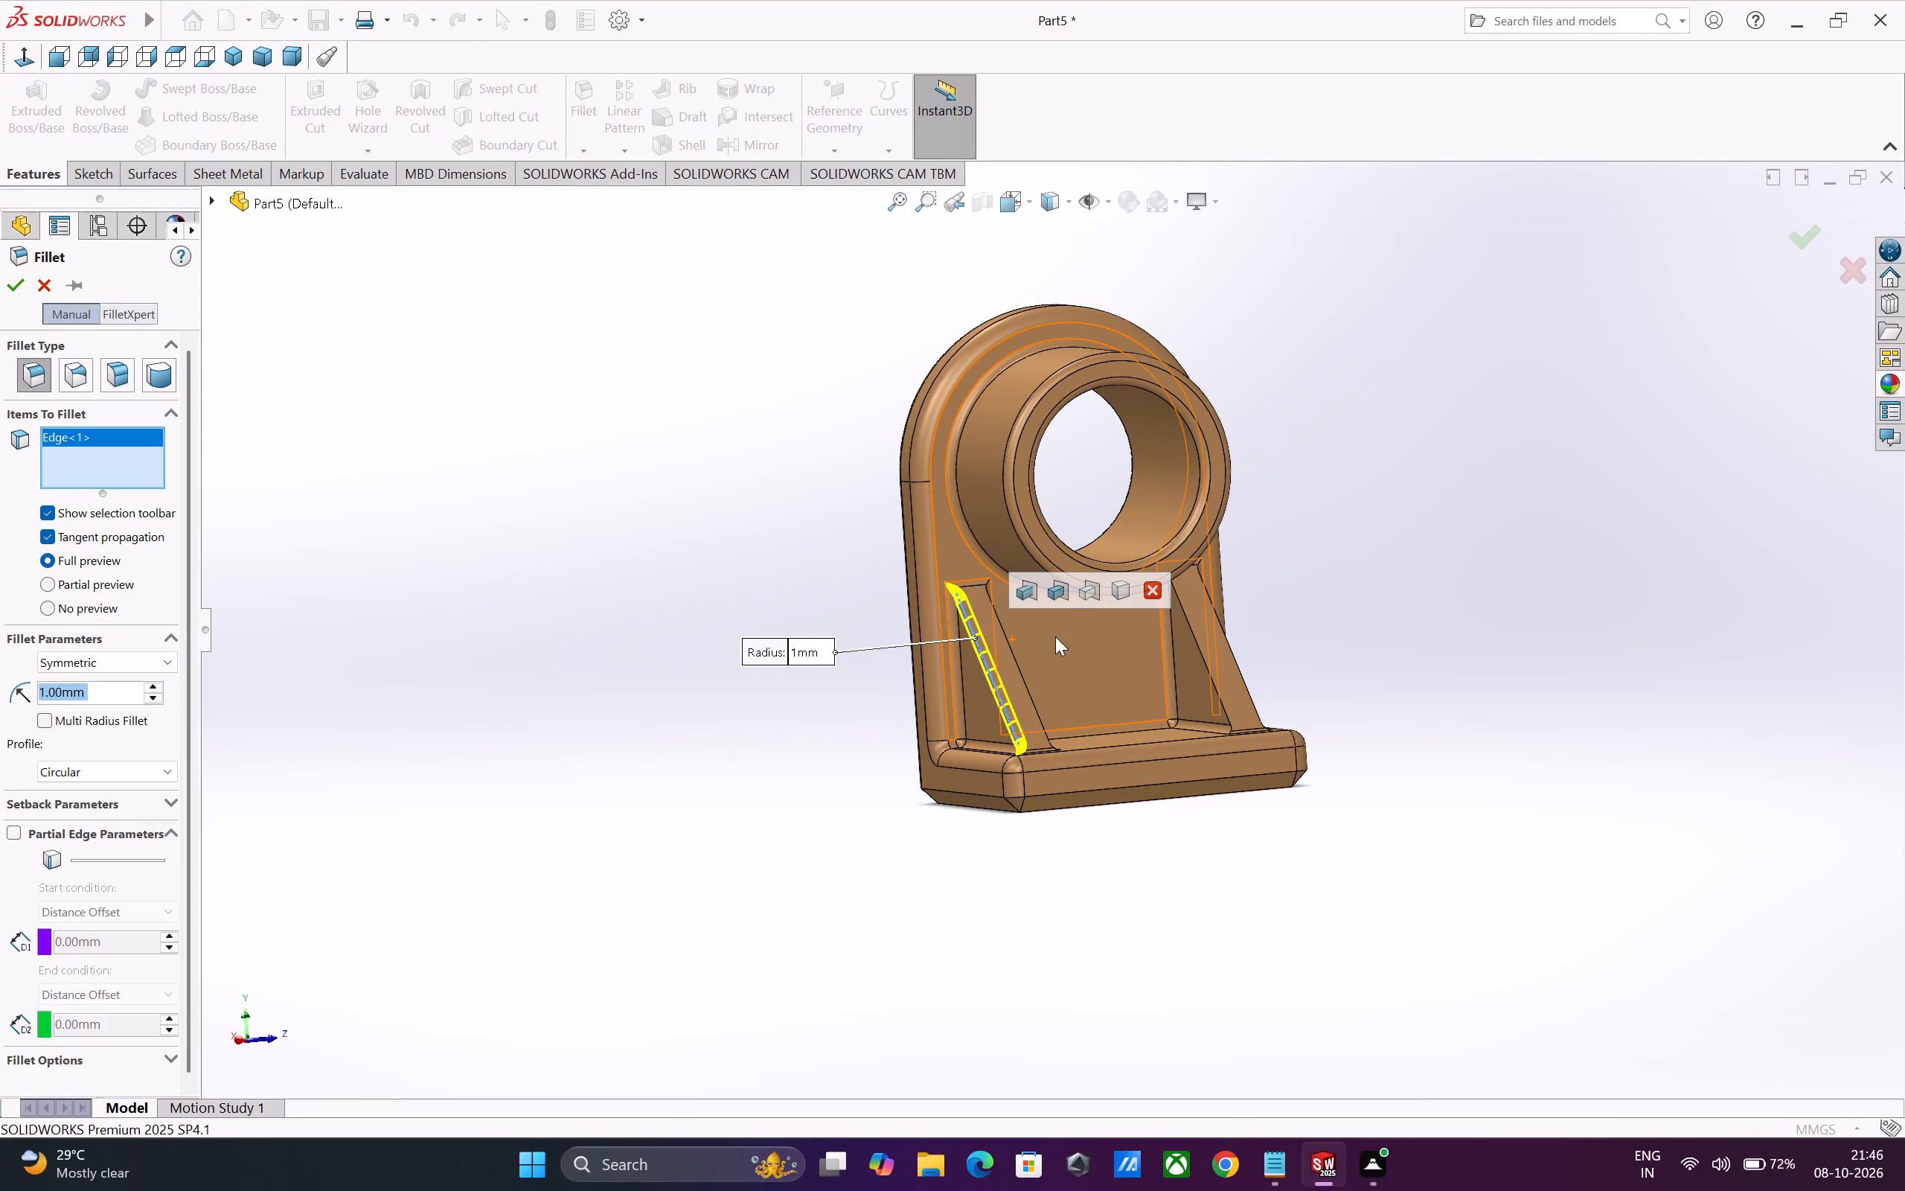
{"action": "left_click", "coordinate": [1014, 652]}
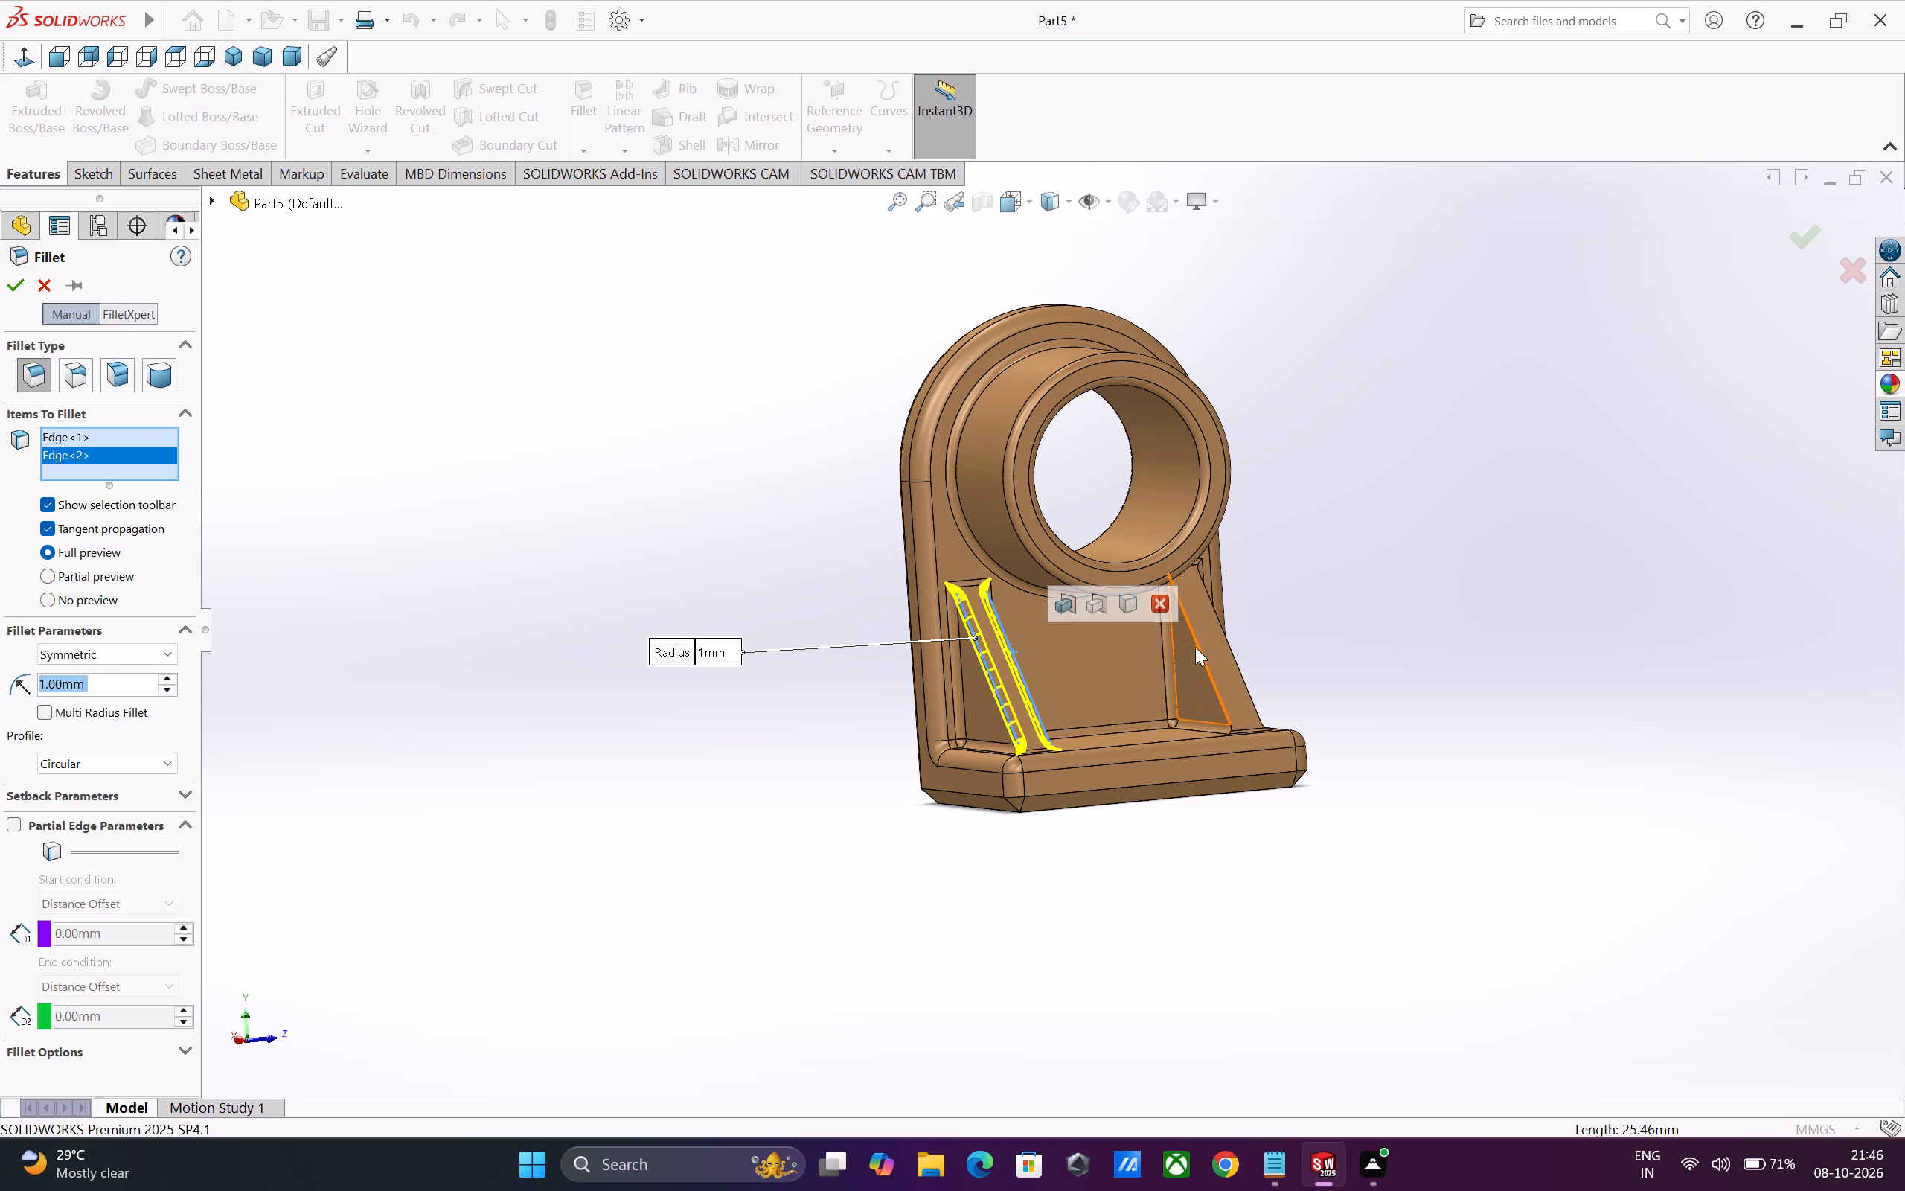
{"action": "left_click", "coordinate": [1202, 657]}
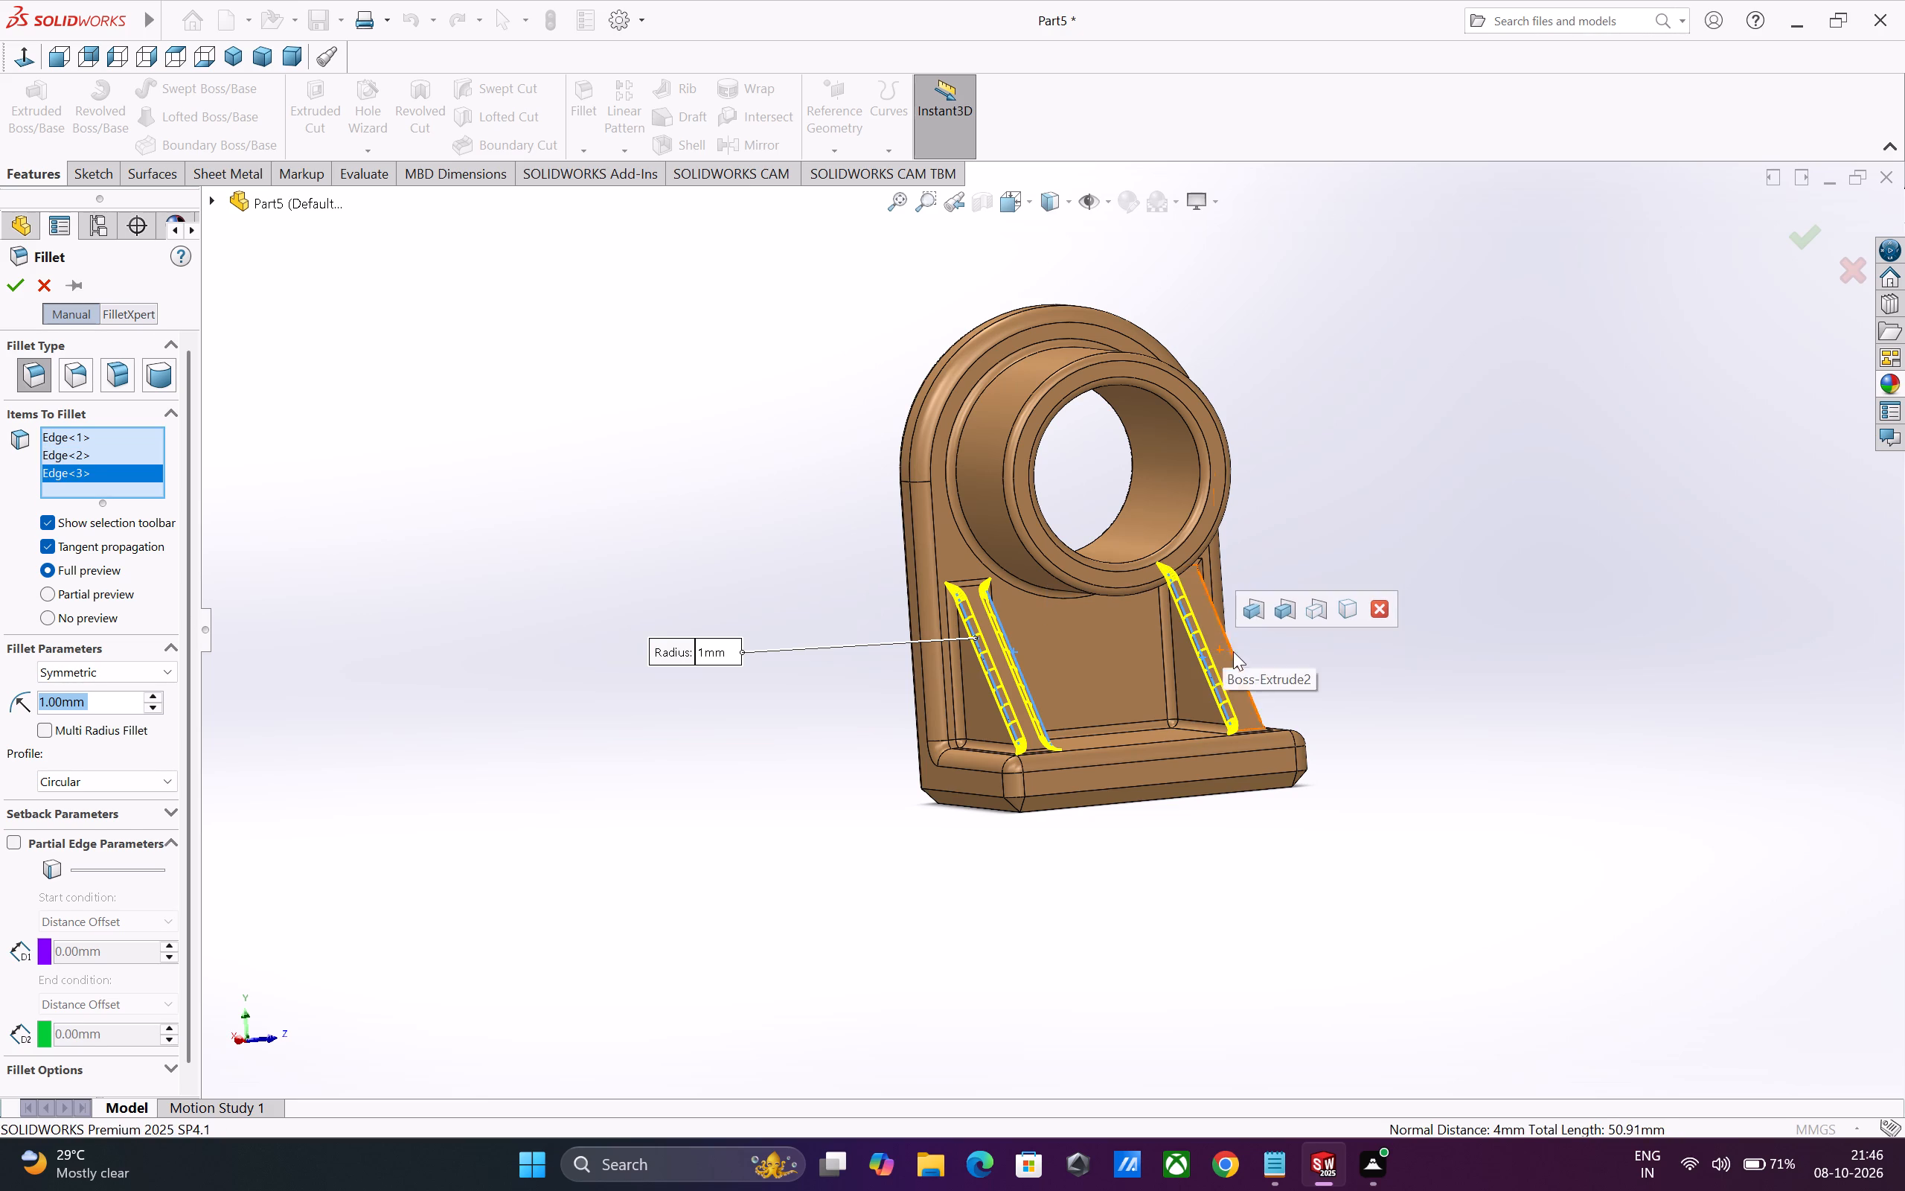
{"action": "left_click", "coordinate": [1235, 656]}
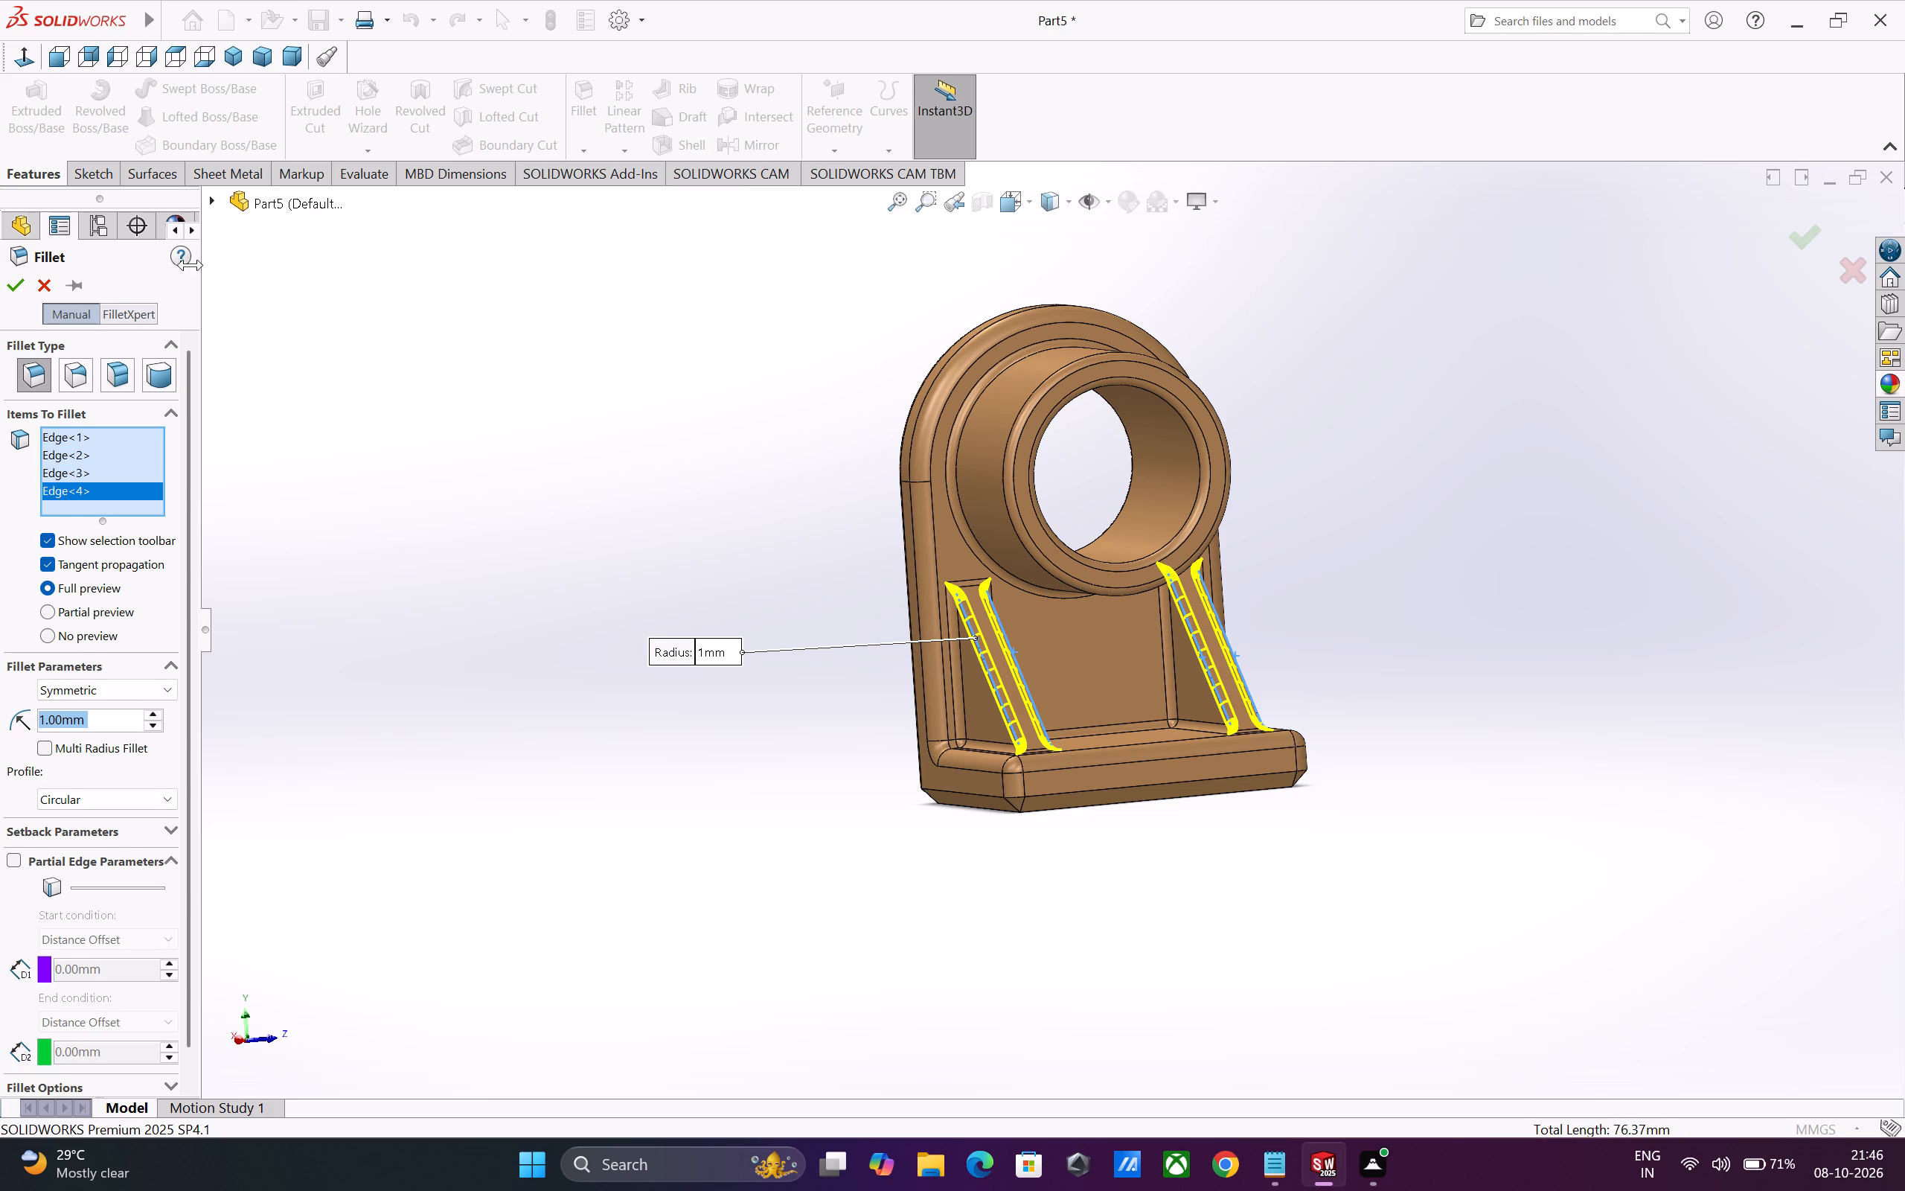
{"action": "left_click", "coordinate": [22, 285]}
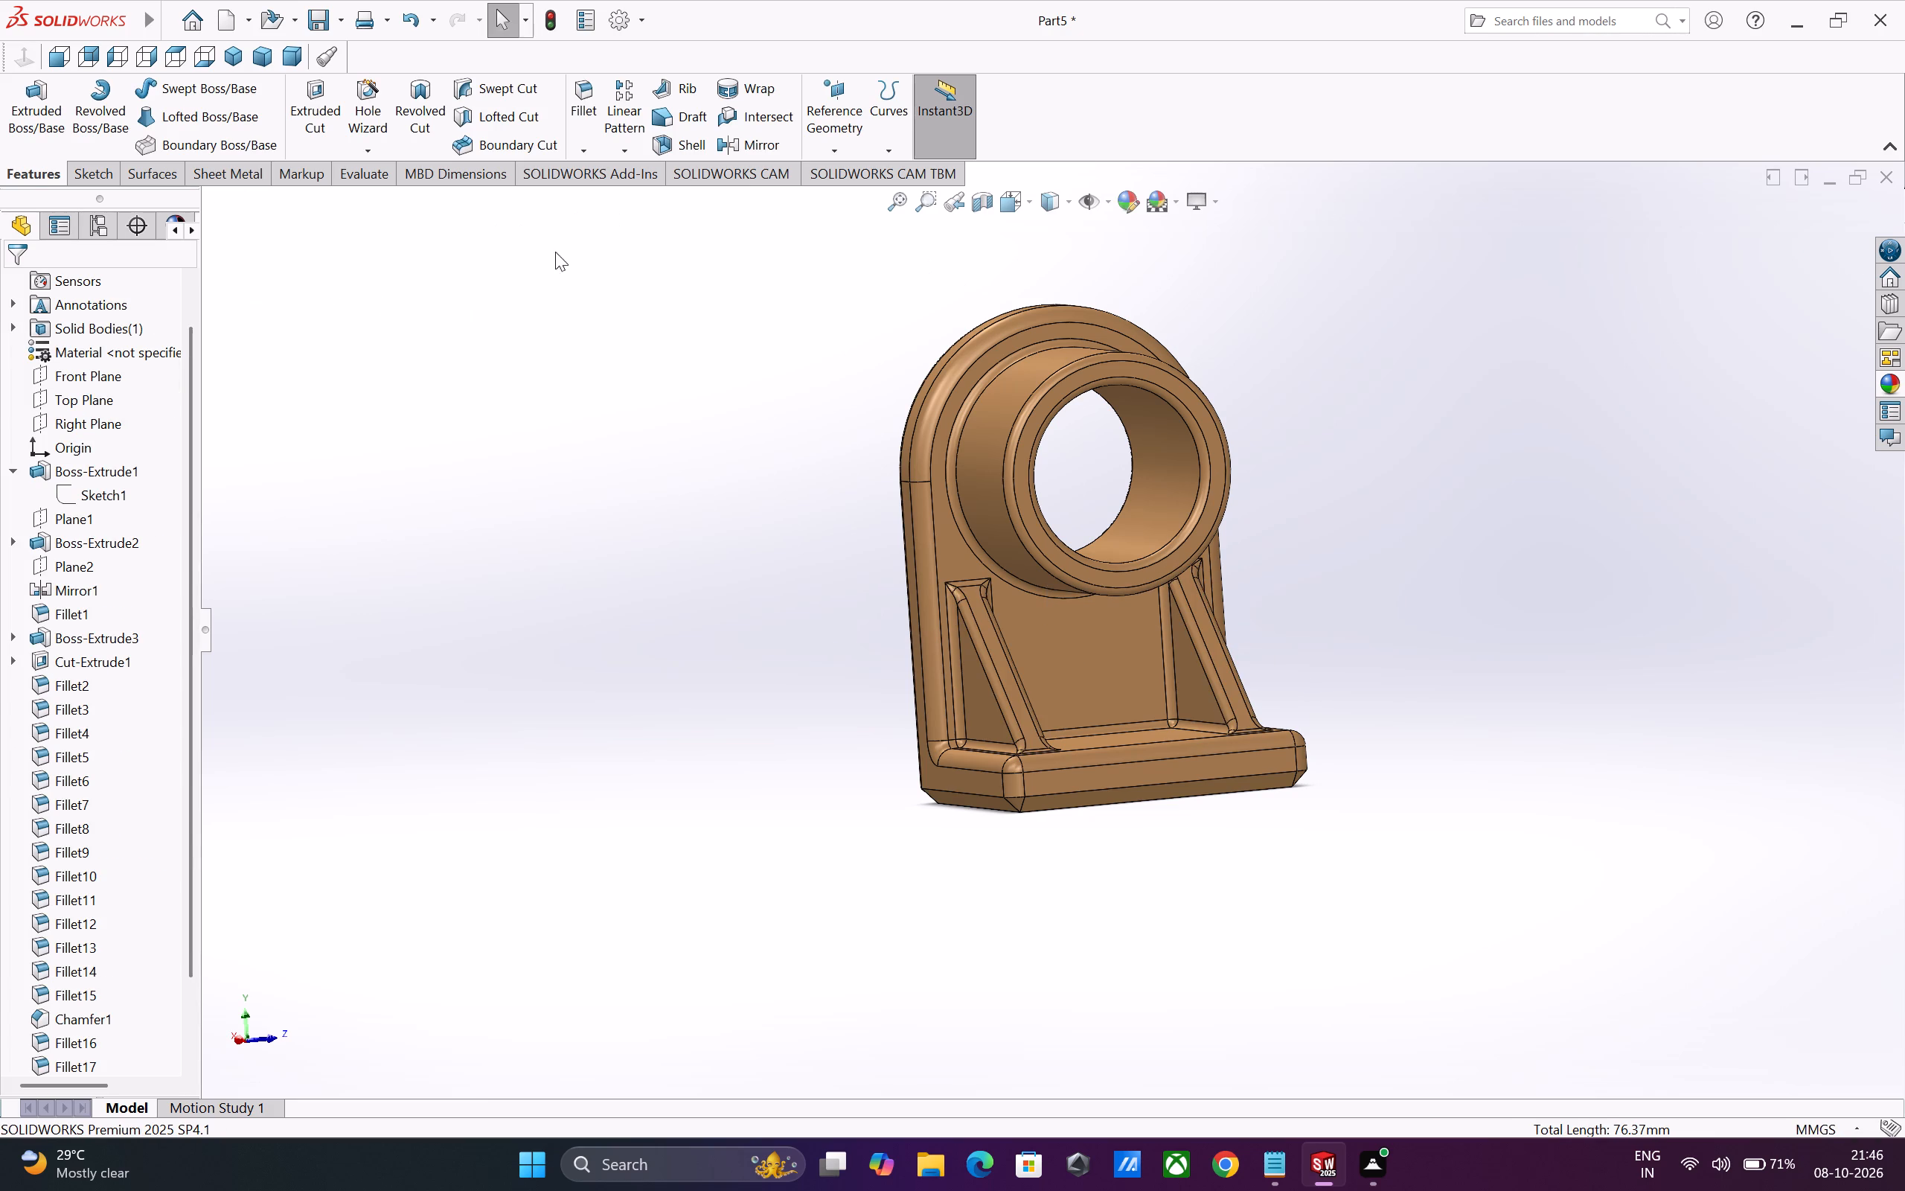
Save the part as Exe-5 in the Fuji folder, reusing the naming pattern of the existing exercise files.
{"action": "middle_click_drag", "start_coordinate": [1371, 773], "coordinate": [444, 834]}
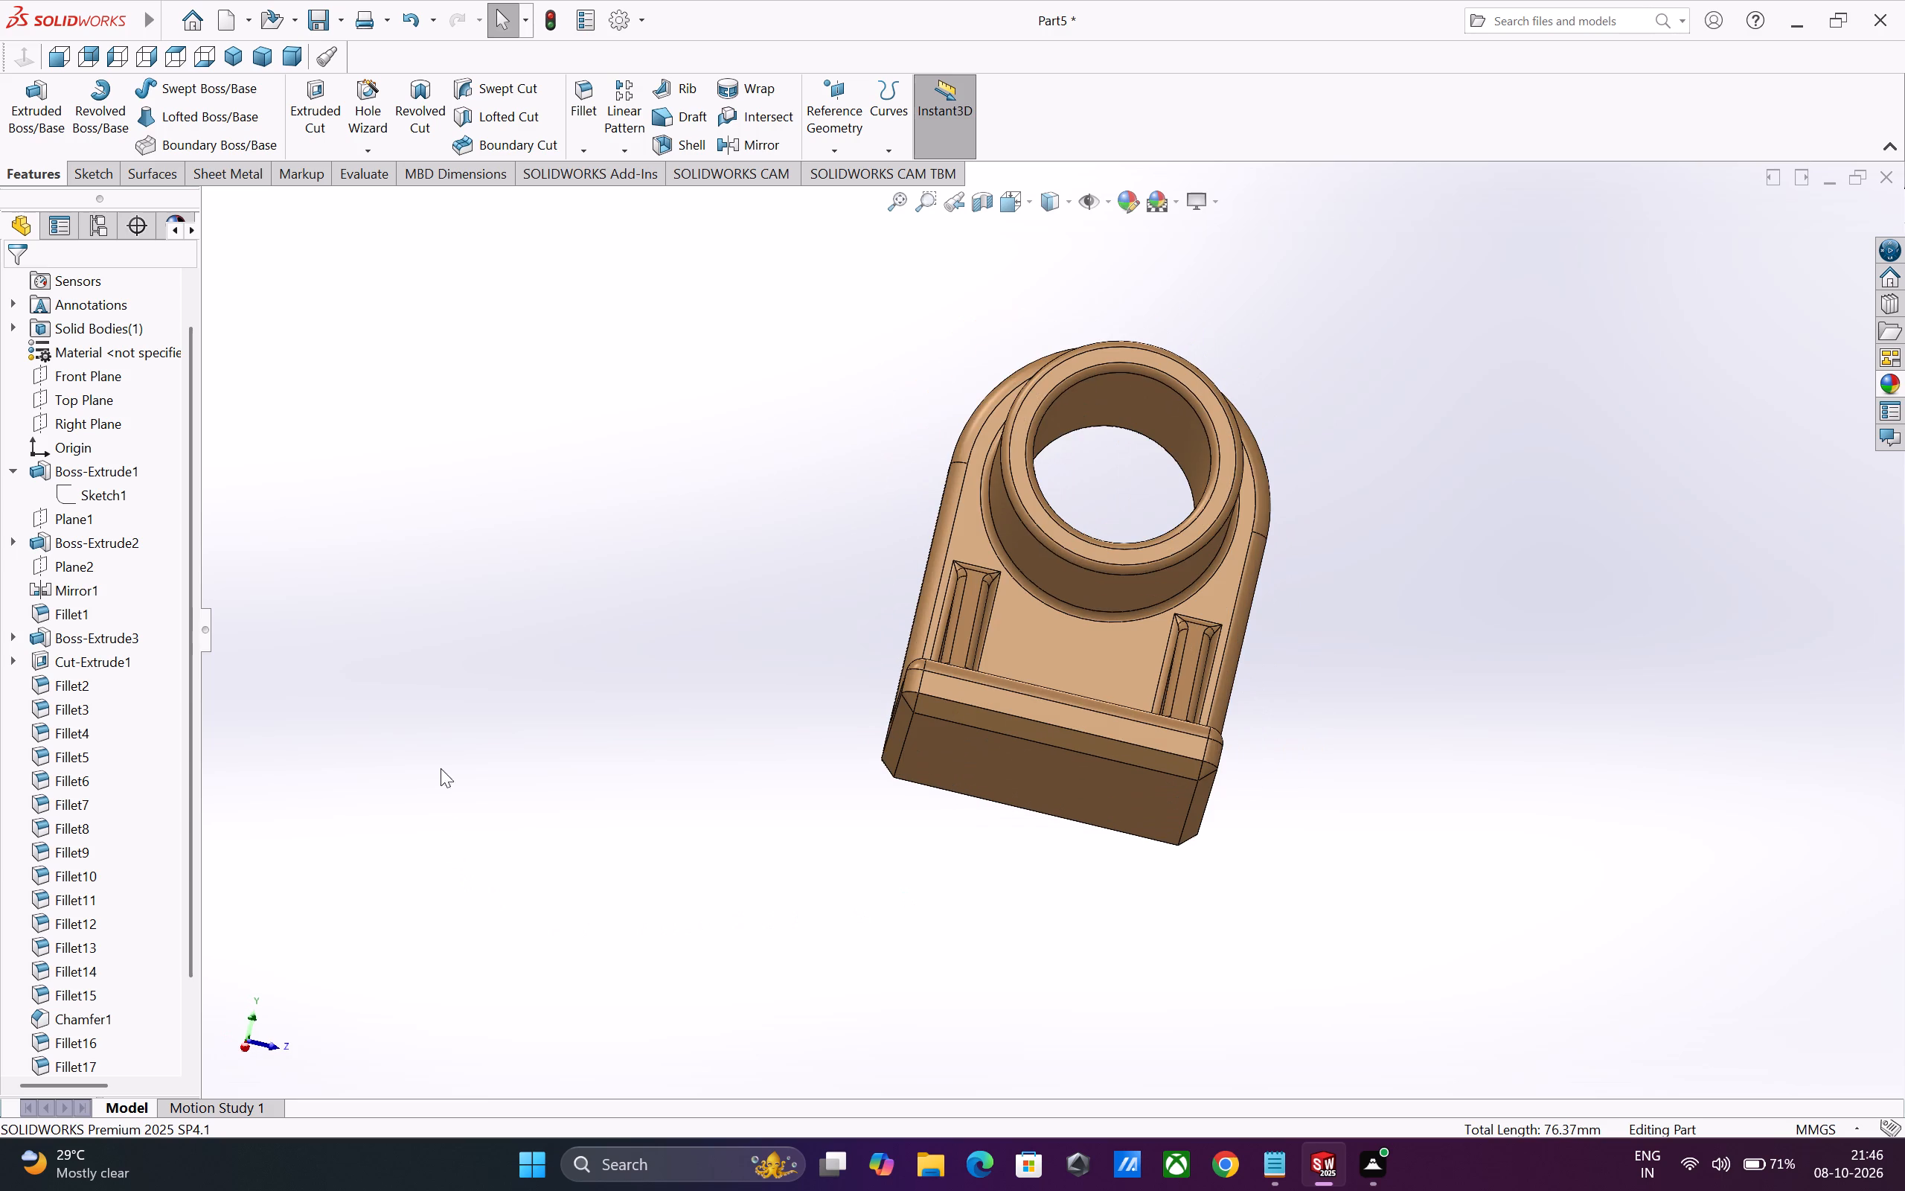
{"action": "key", "text": "ctrl+s"}
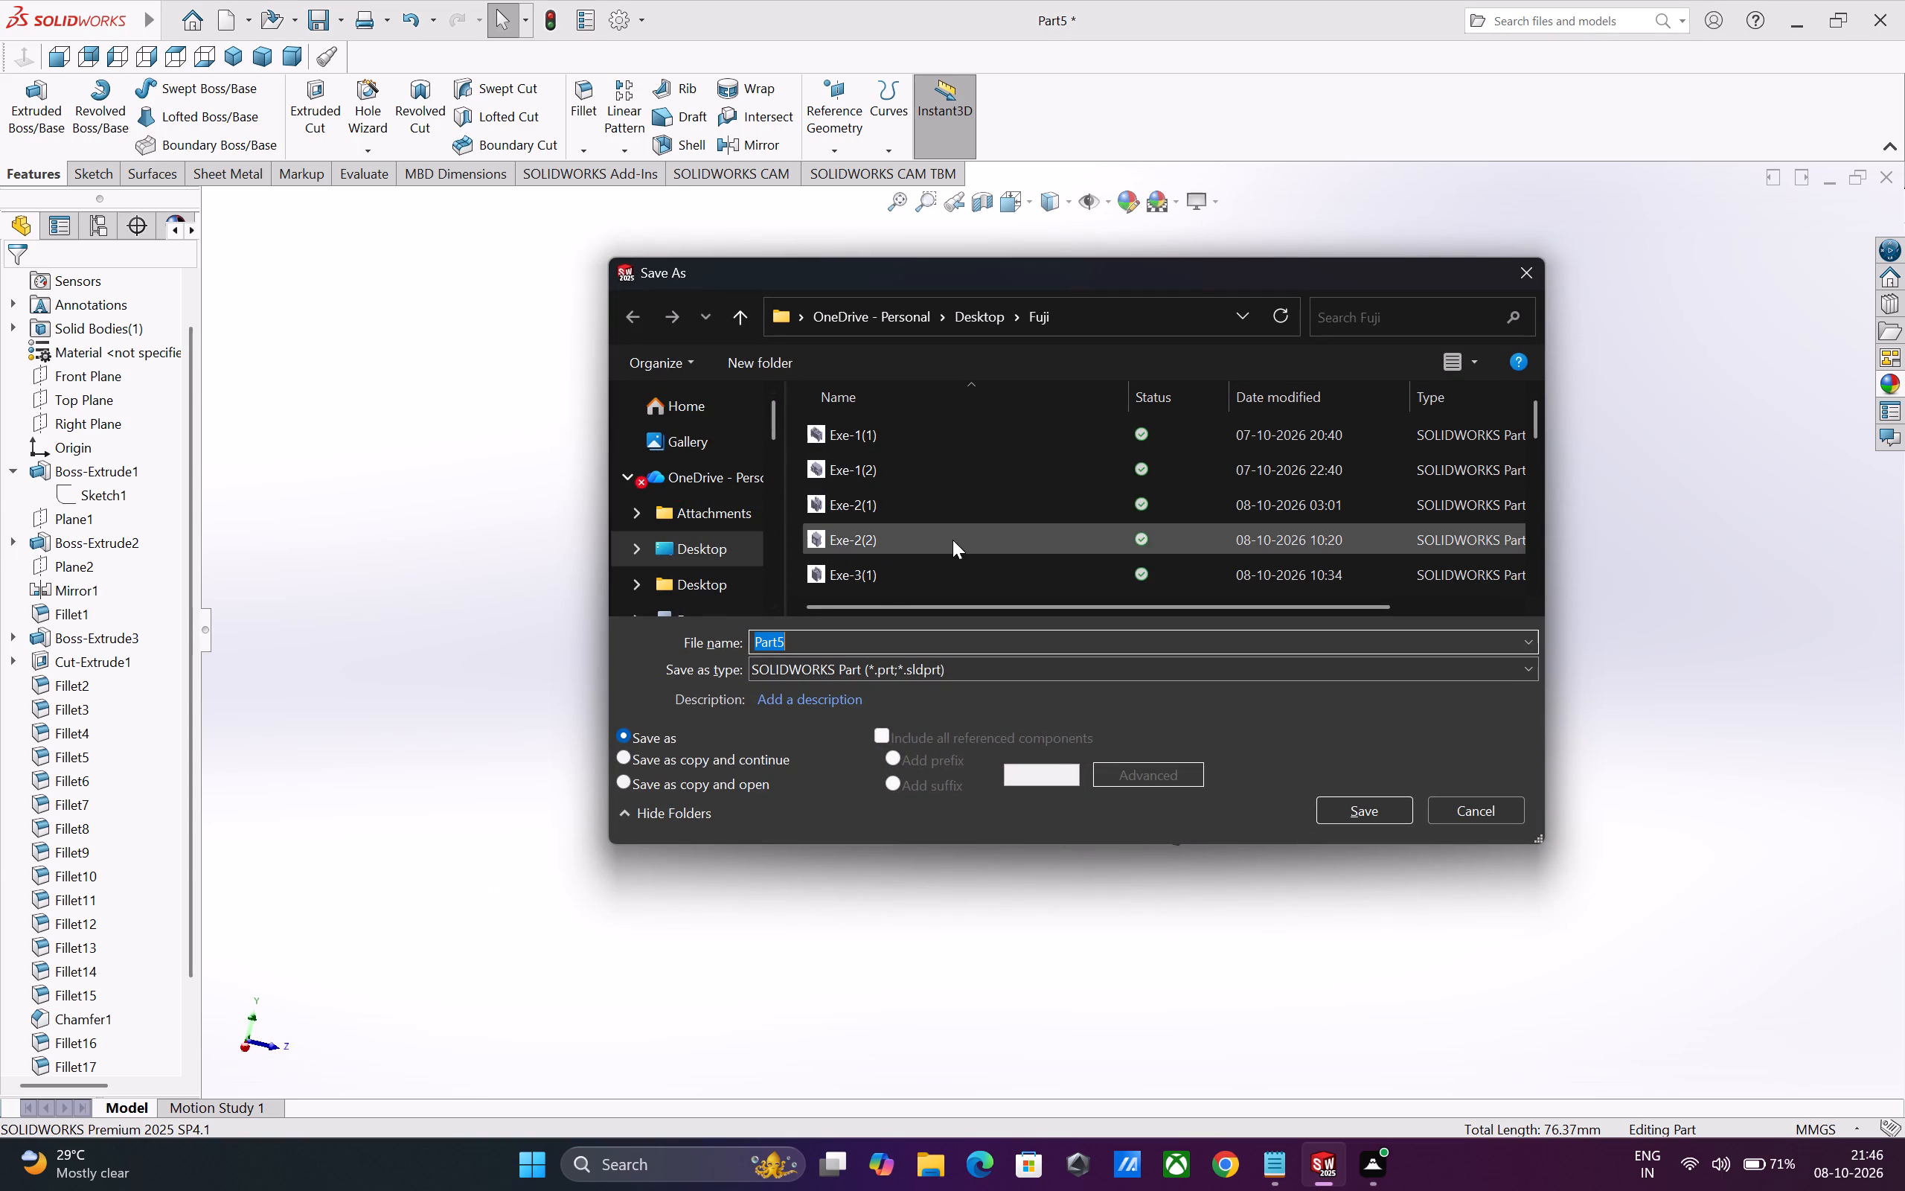
{"action": "scroll", "coordinate": [909, 549], "scroll_direction": "down", "scroll_amount": 2}
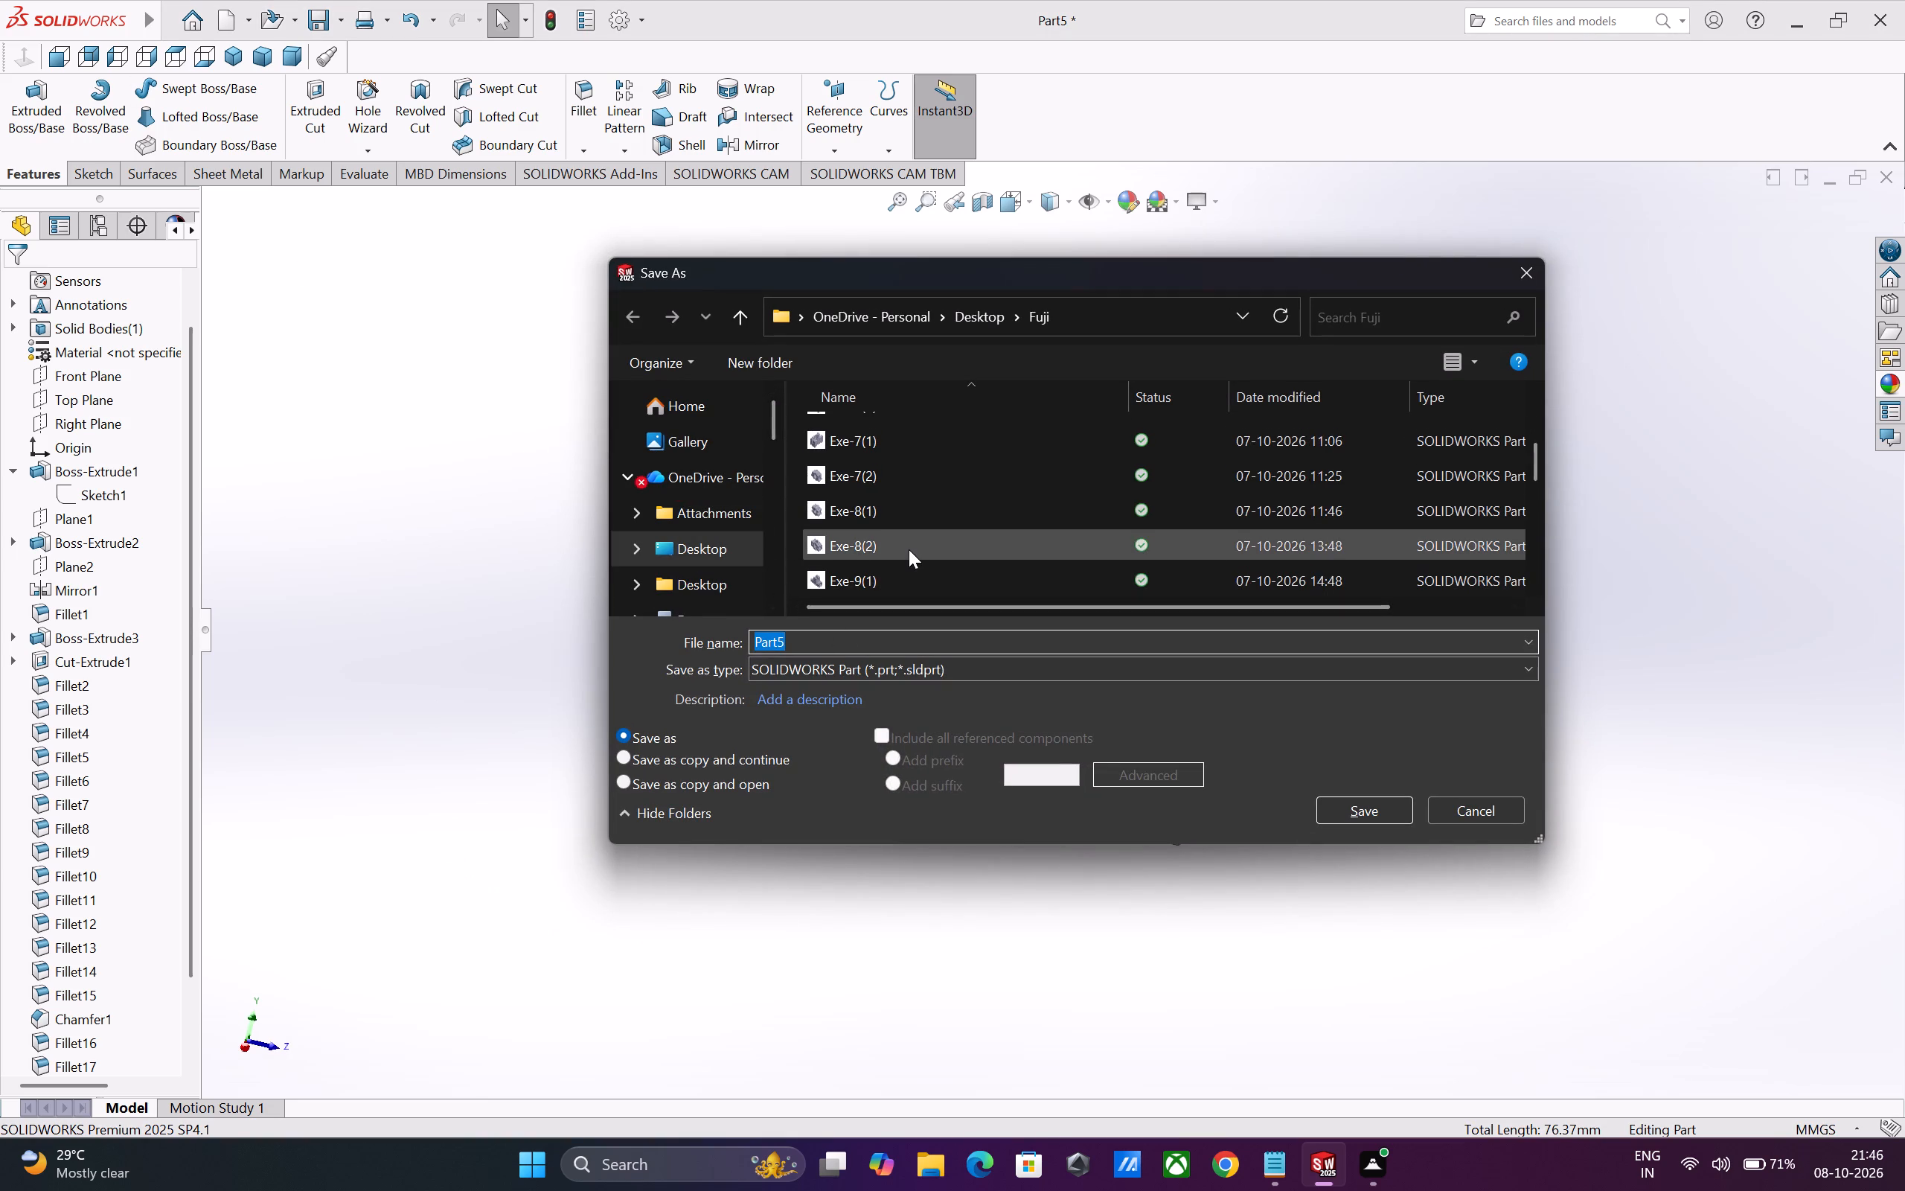
{"action": "scroll", "coordinate": [909, 549], "scroll_direction": "down", "scroll_amount": 4}
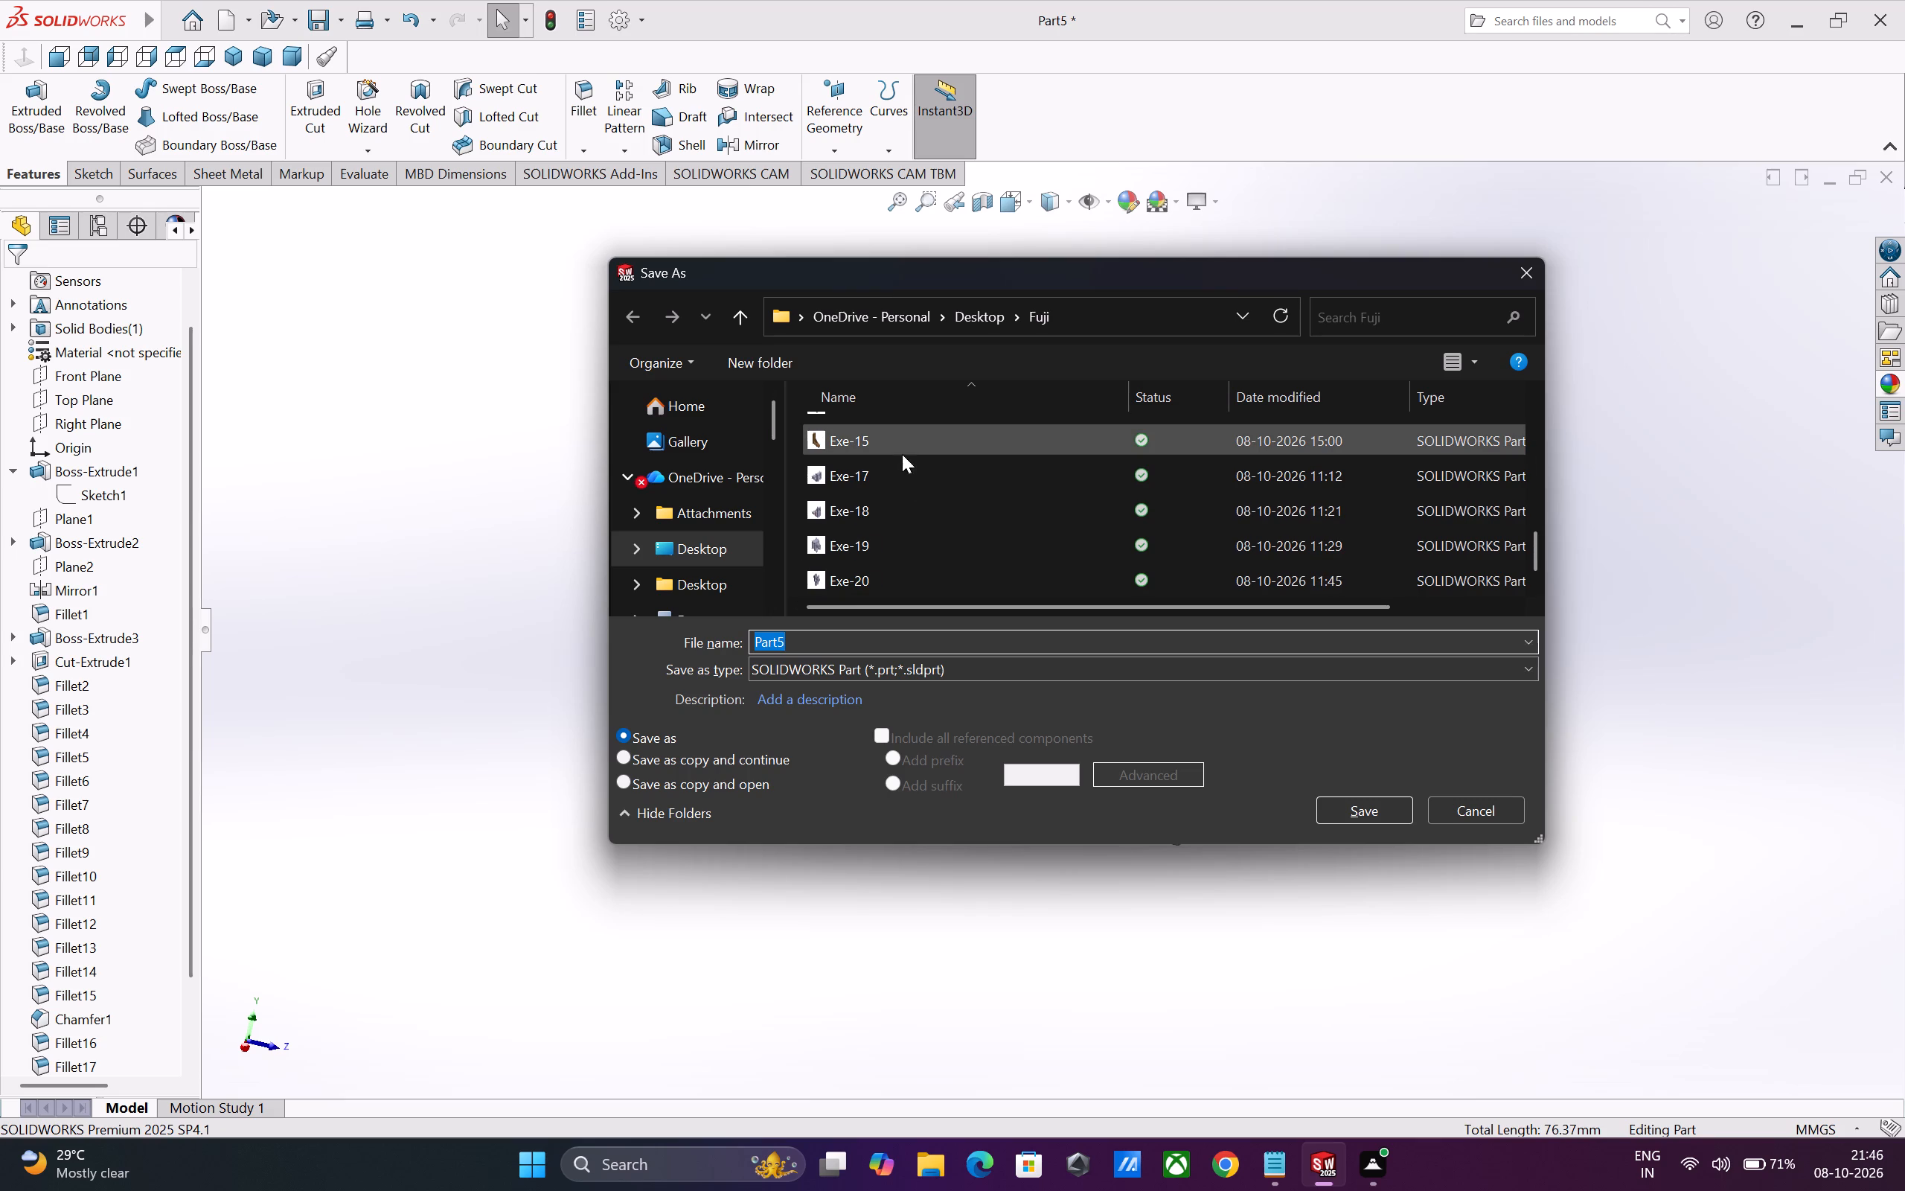
{"action": "left_click", "coordinate": [902, 440]}
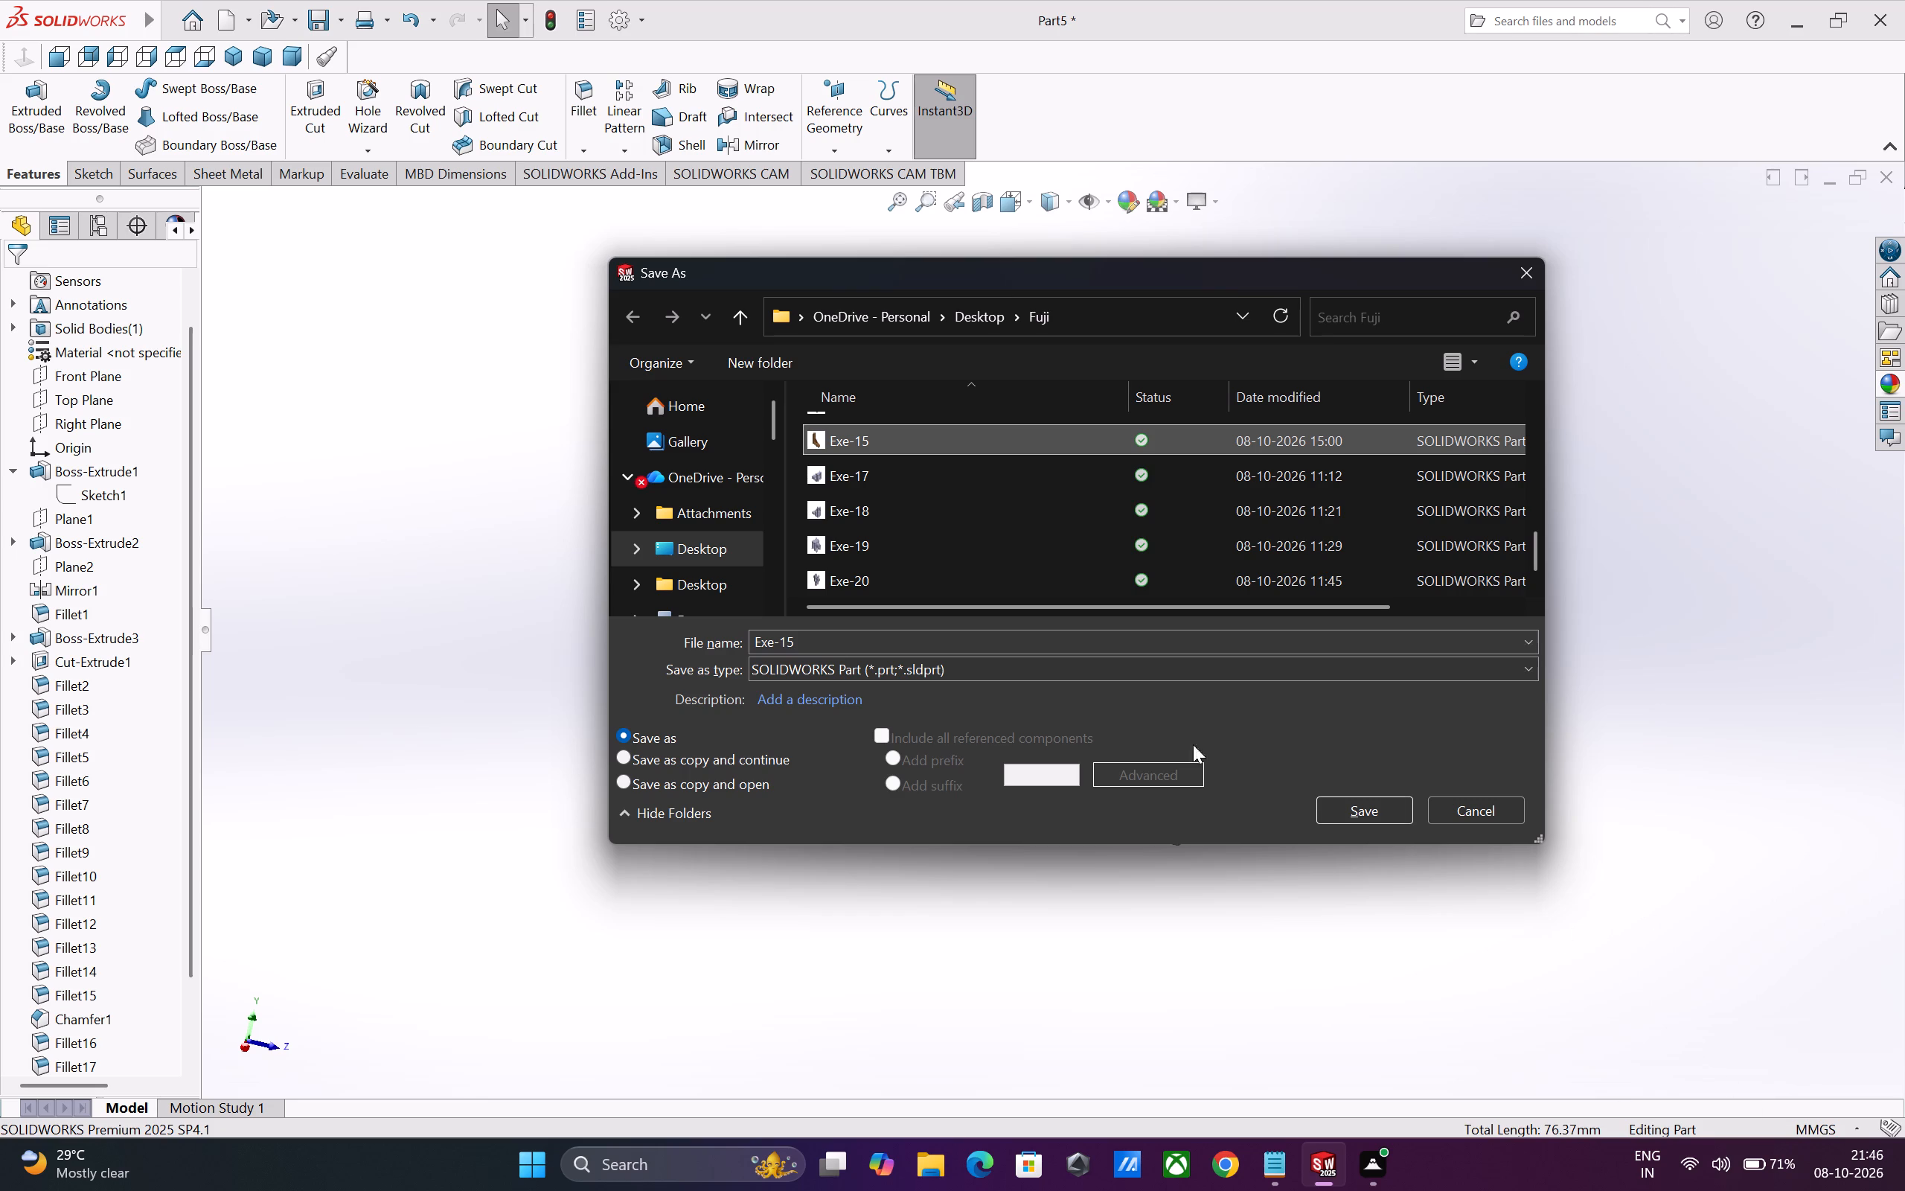
{"action": "double_click", "coordinate": [810, 643]}
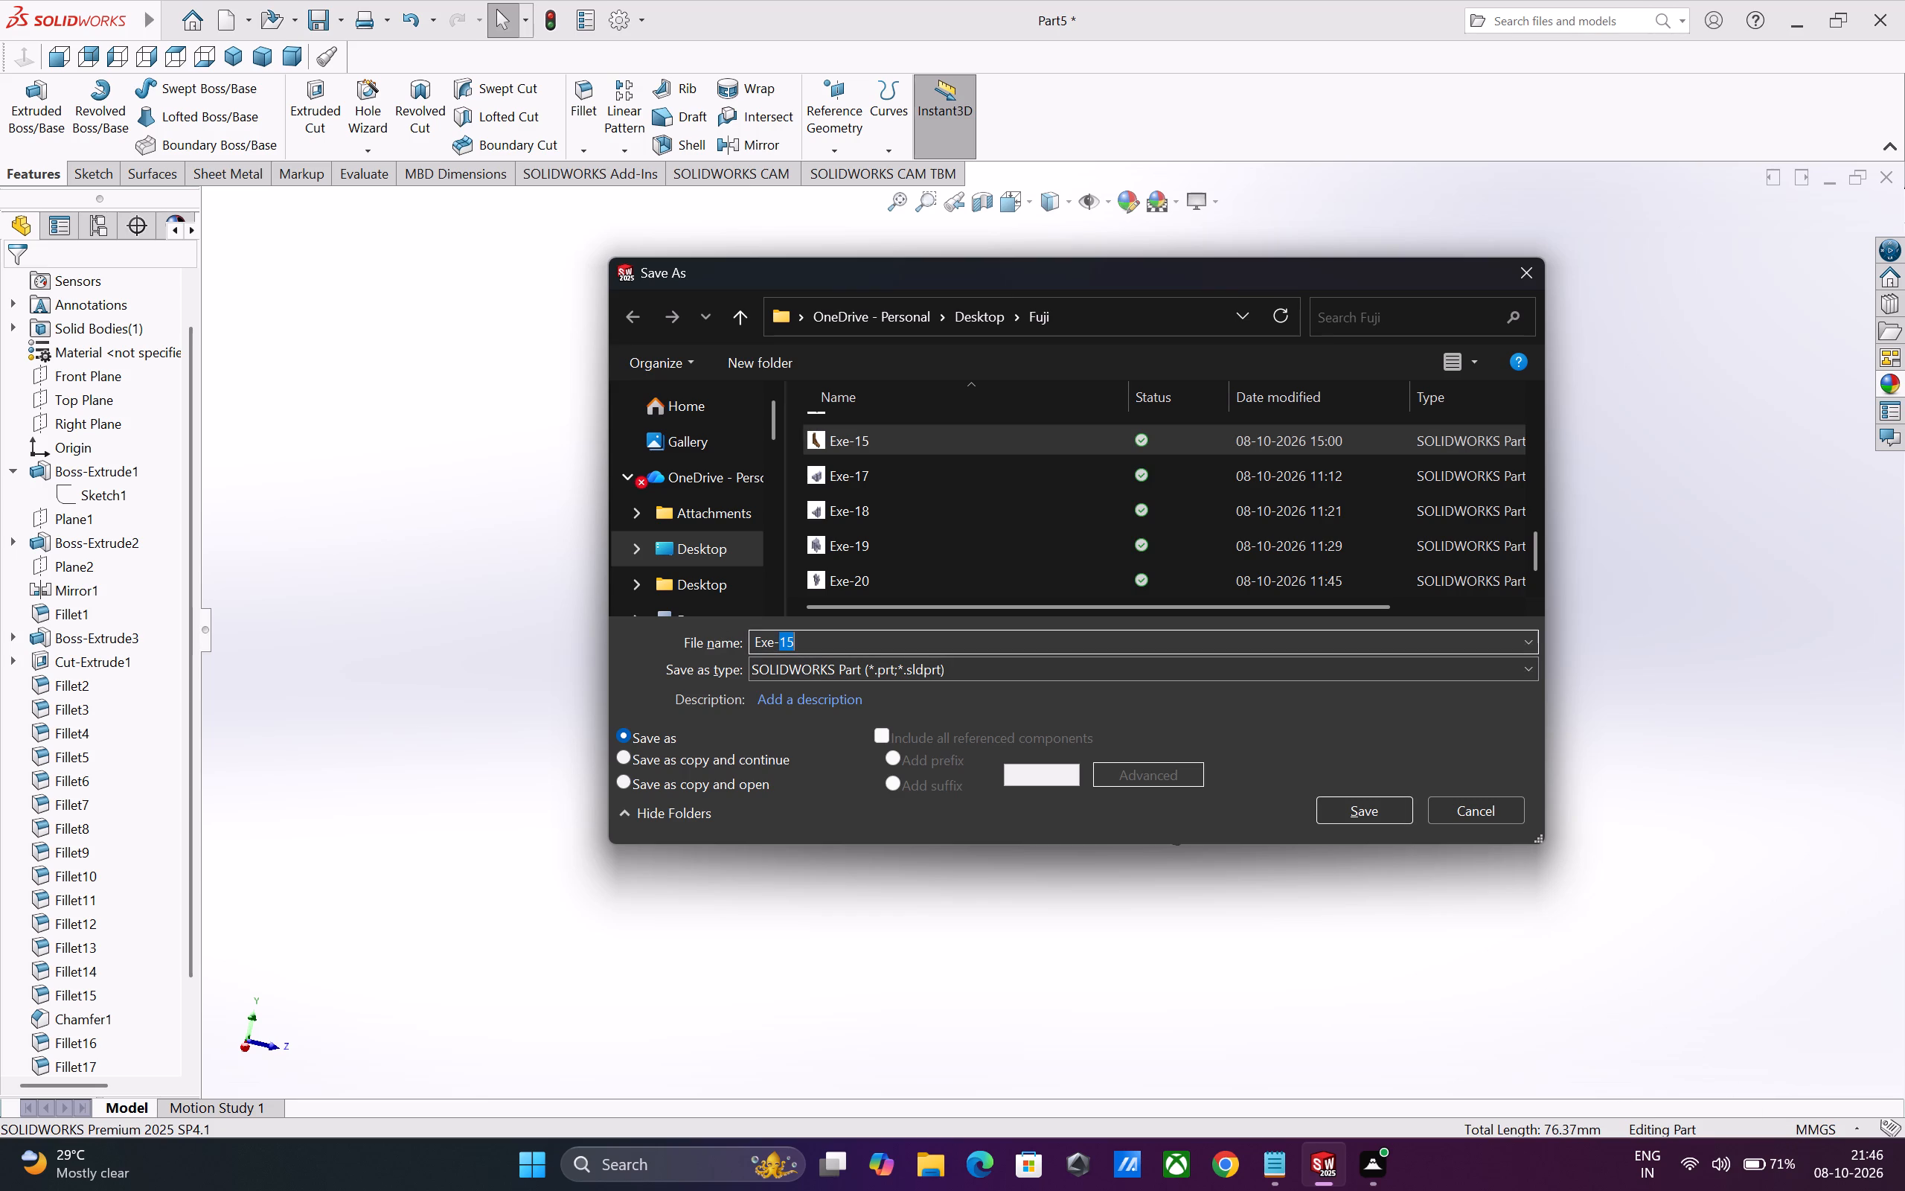
{"action": "key", "text": "BackSpace"}
{"action": "key", "text": "5"}
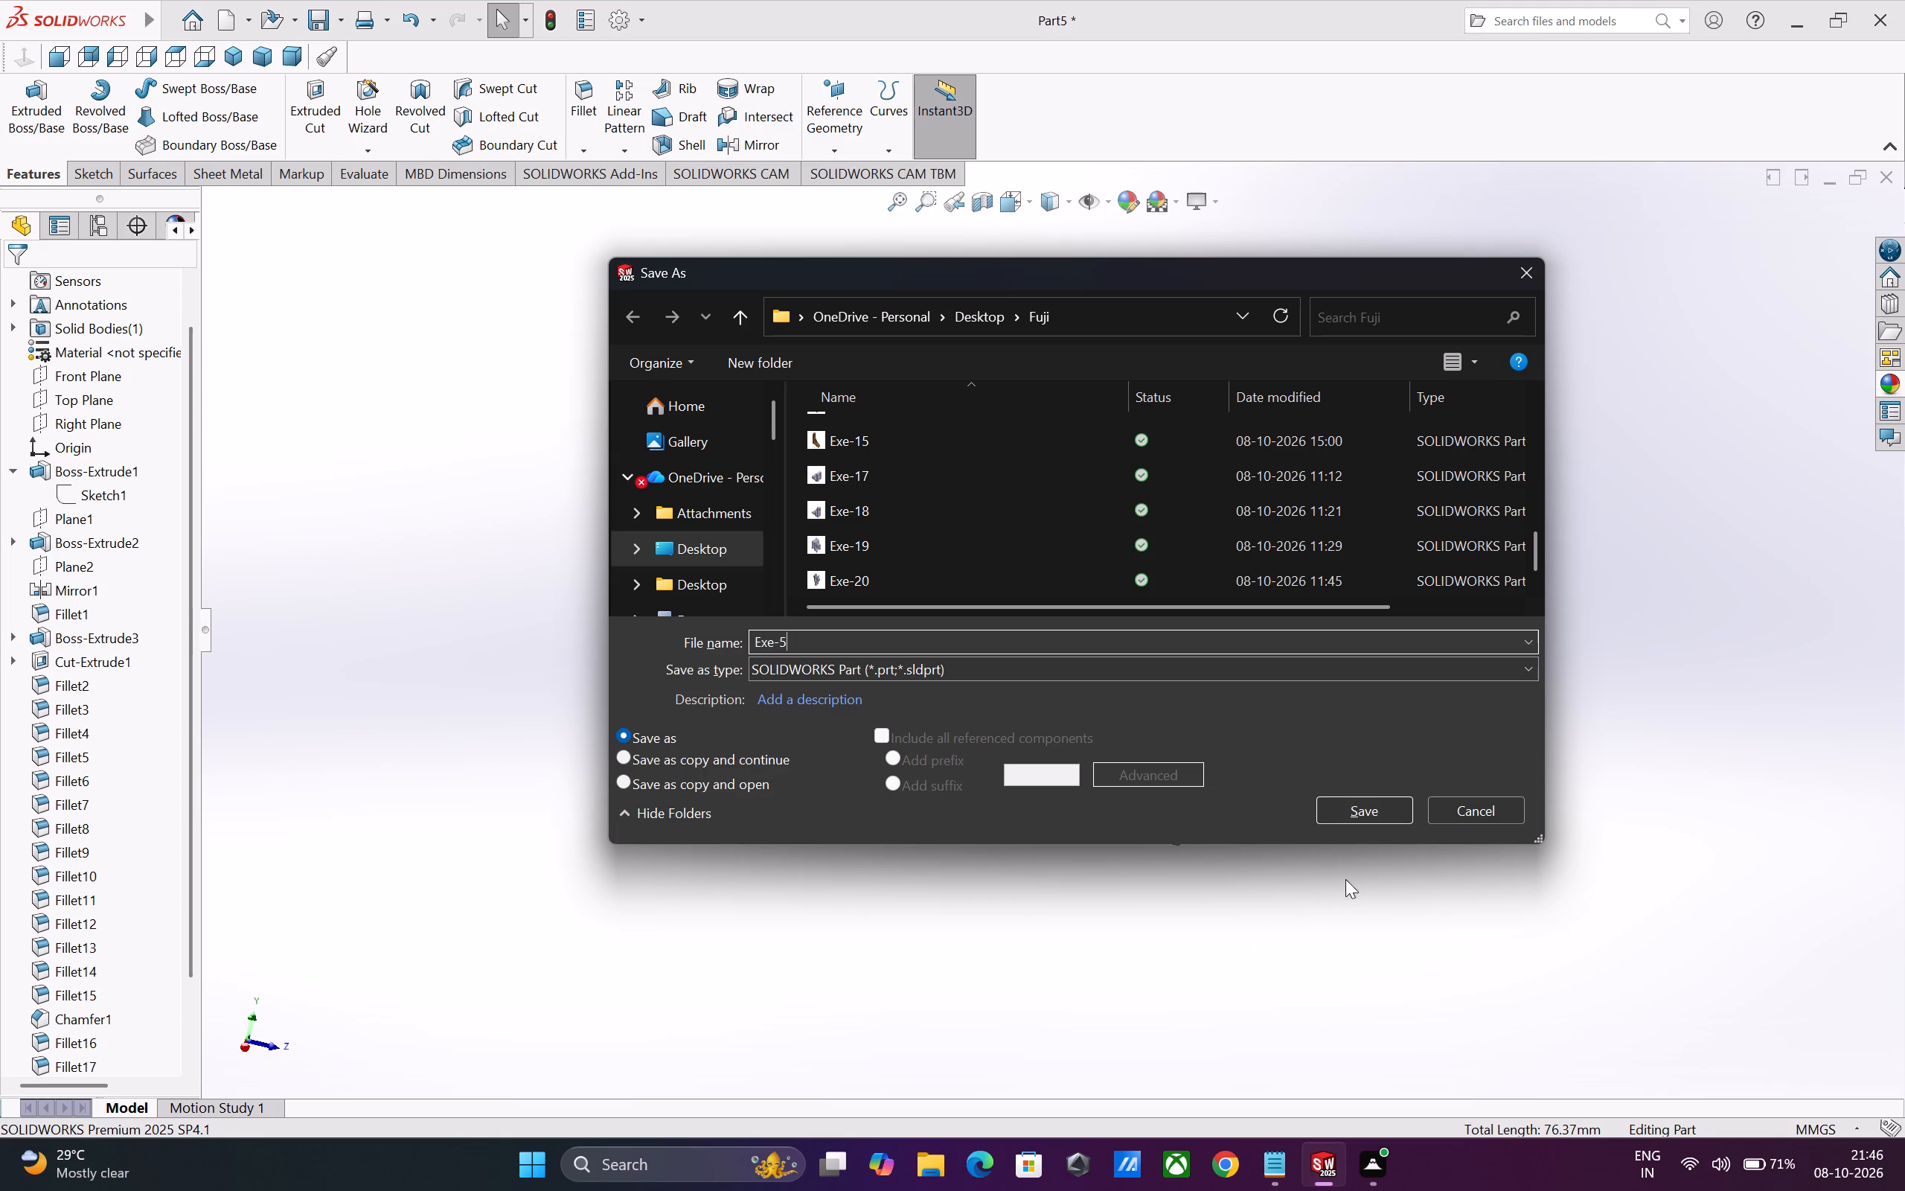
{"action": "left_click", "coordinate": [1360, 810]}
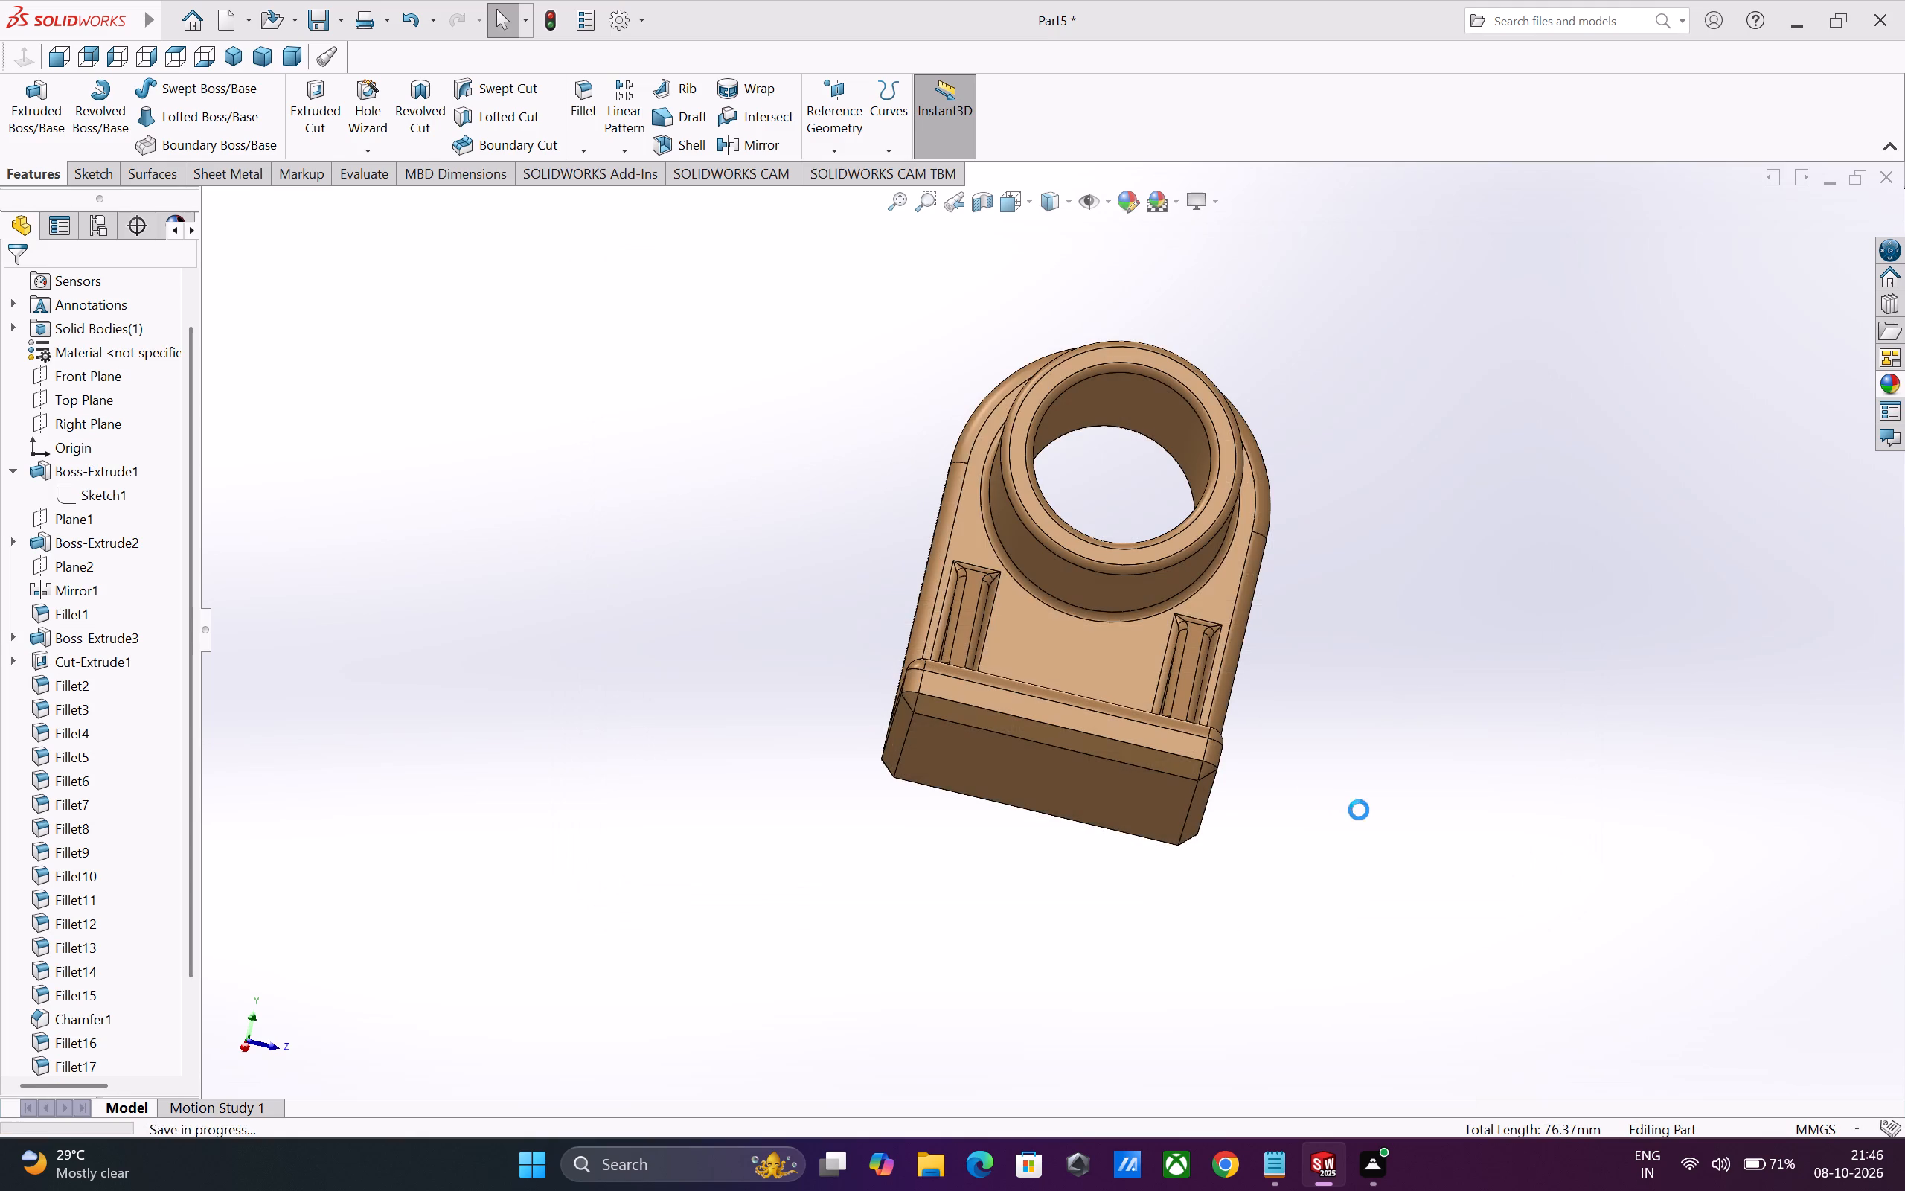
Save a copy of the Exe-5 part in Adobe Portable Document Format (PDF) in the Fuji folder.
{"action": "left_click", "coordinate": [297, 16]}
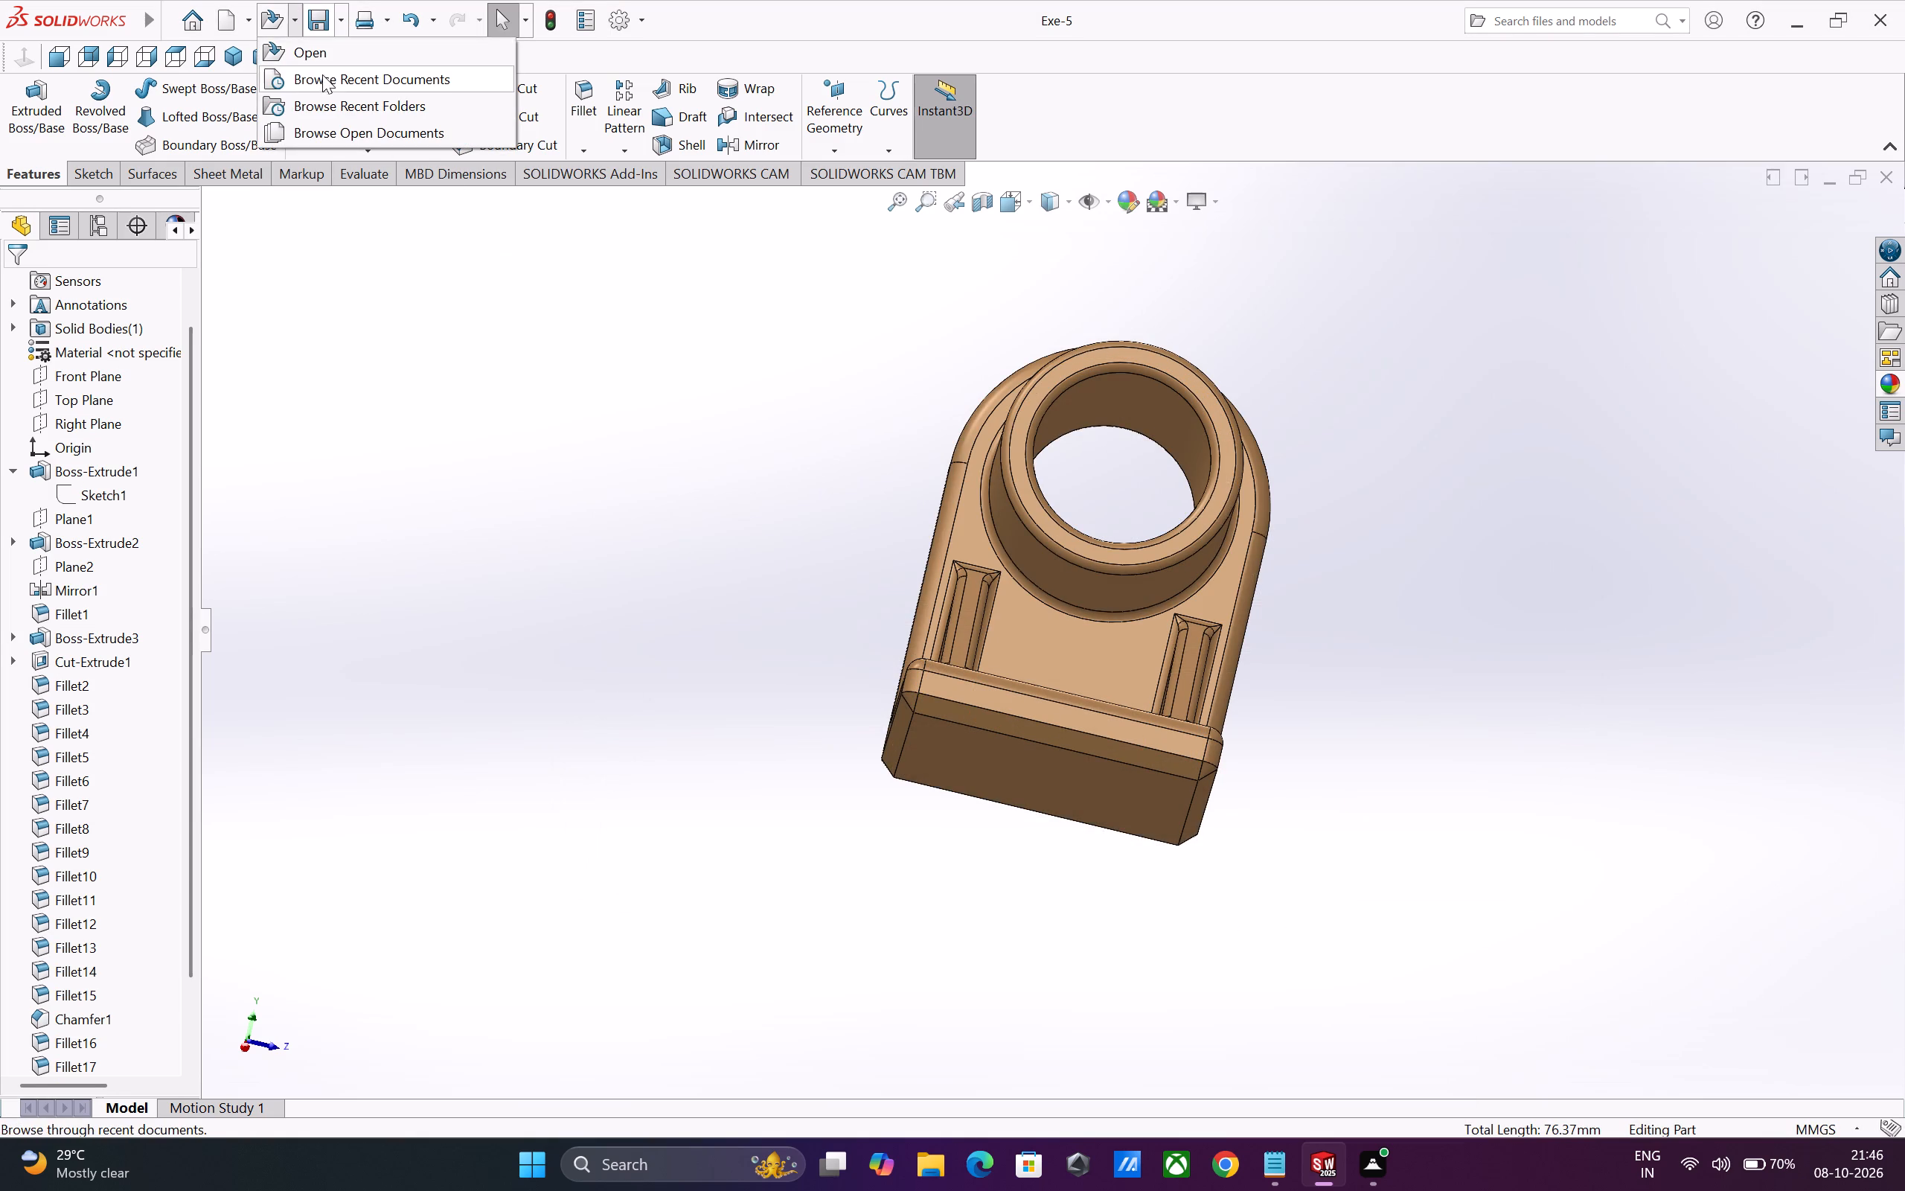
{"action": "left_click_drag", "start_coordinate": [623, 435], "coordinate": [602, 412]}
{"action": "left_click", "coordinate": [339, 28]}
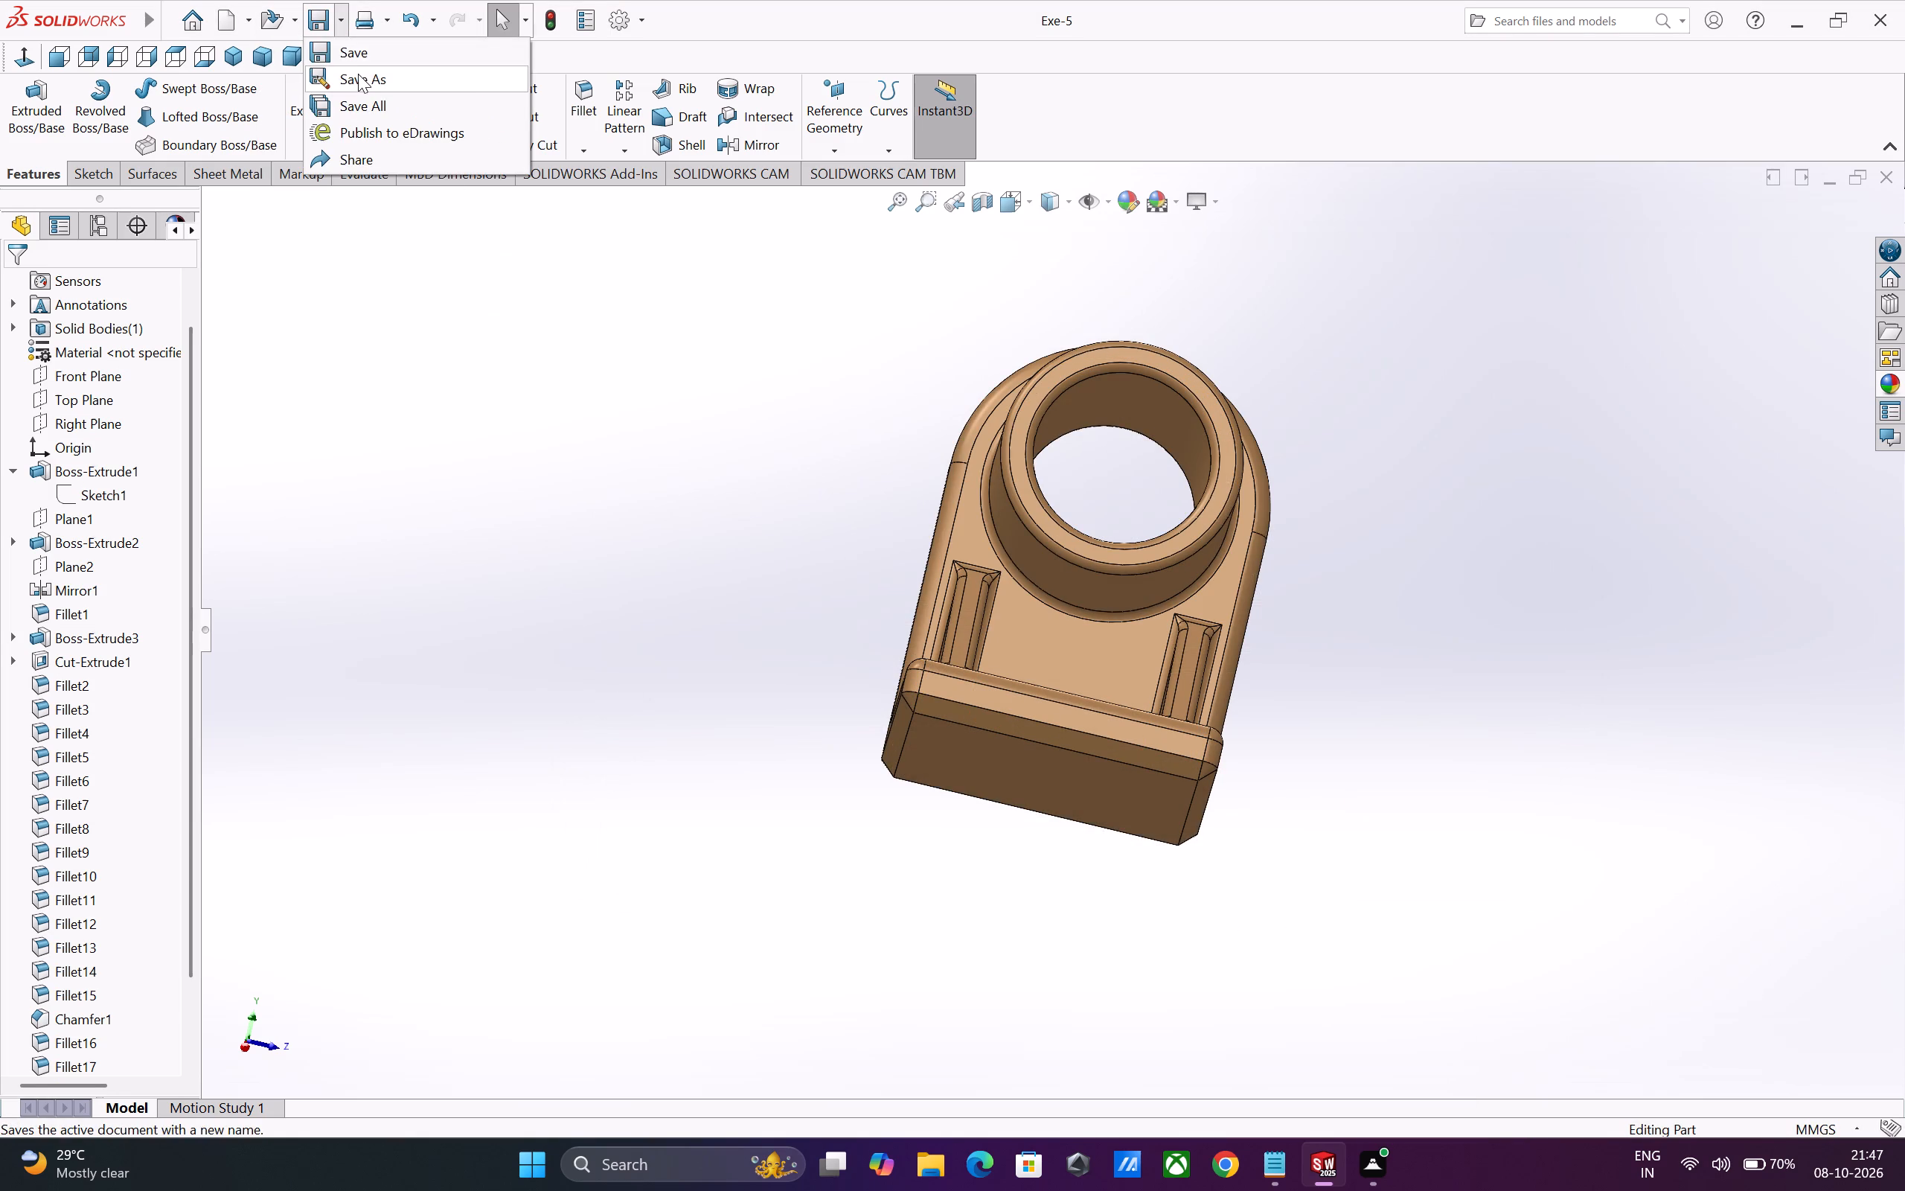
{"action": "left_click", "coordinate": [359, 74]}
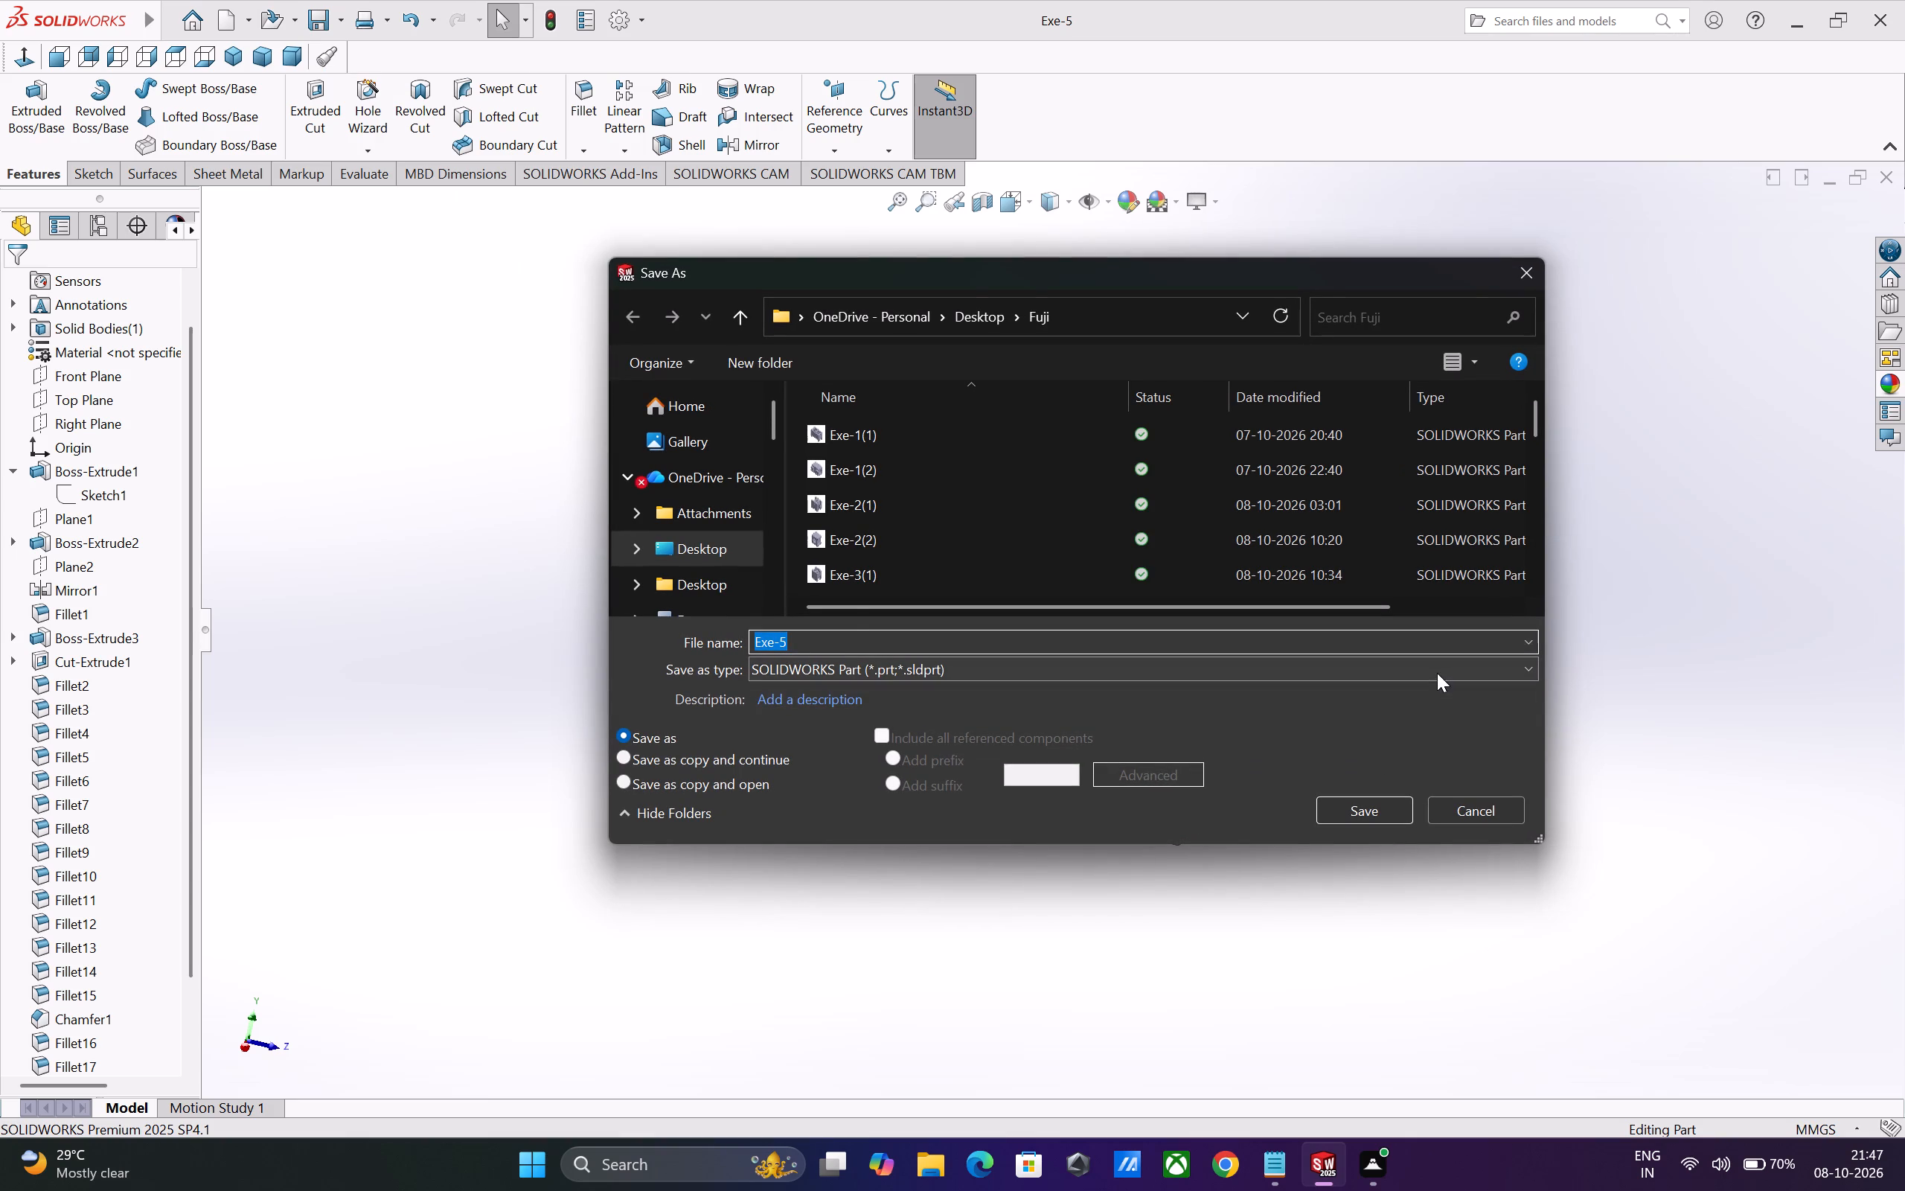
{"action": "left_click", "coordinate": [1436, 670]}
{"action": "left_click", "coordinate": [1058, 277]}
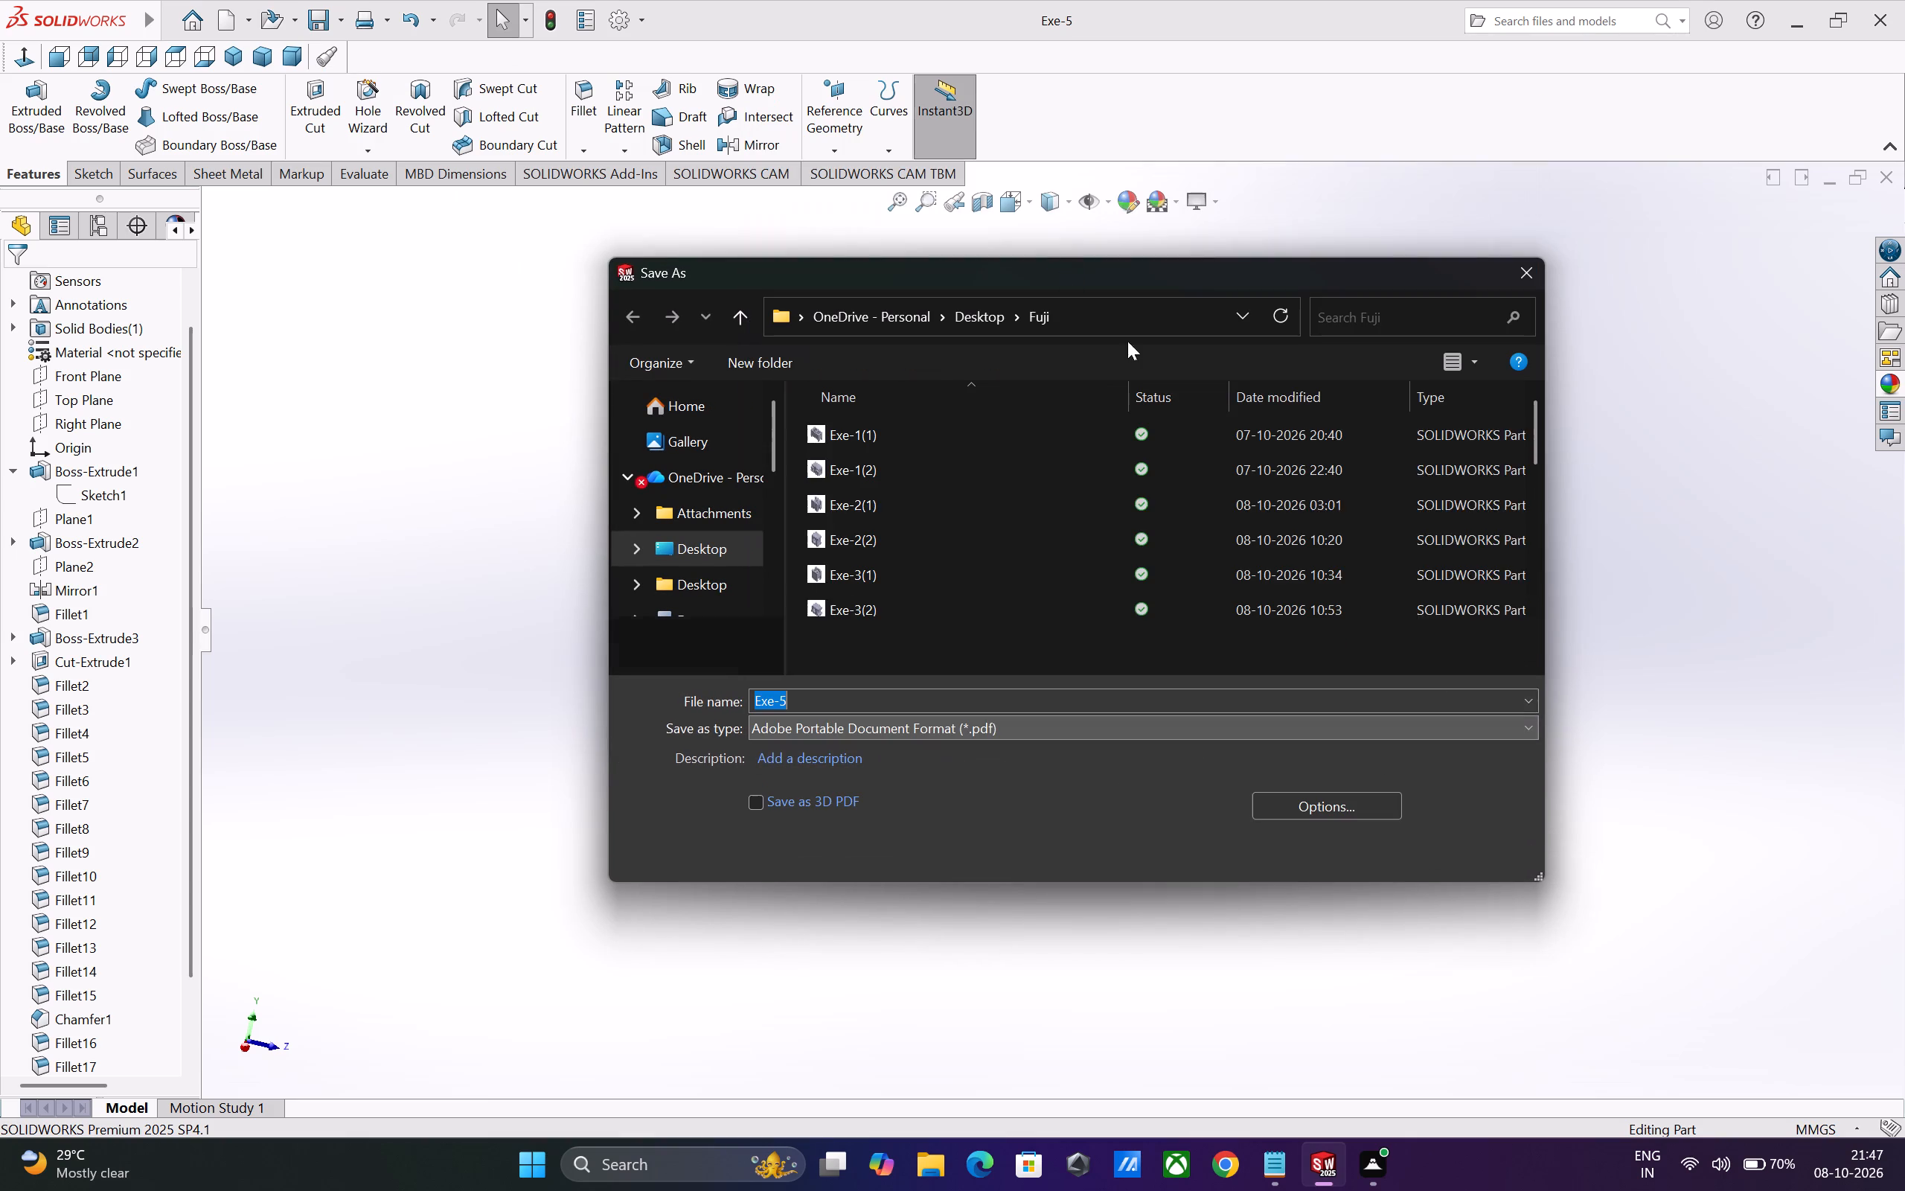
{"action": "left_click", "coordinate": [1350, 842]}
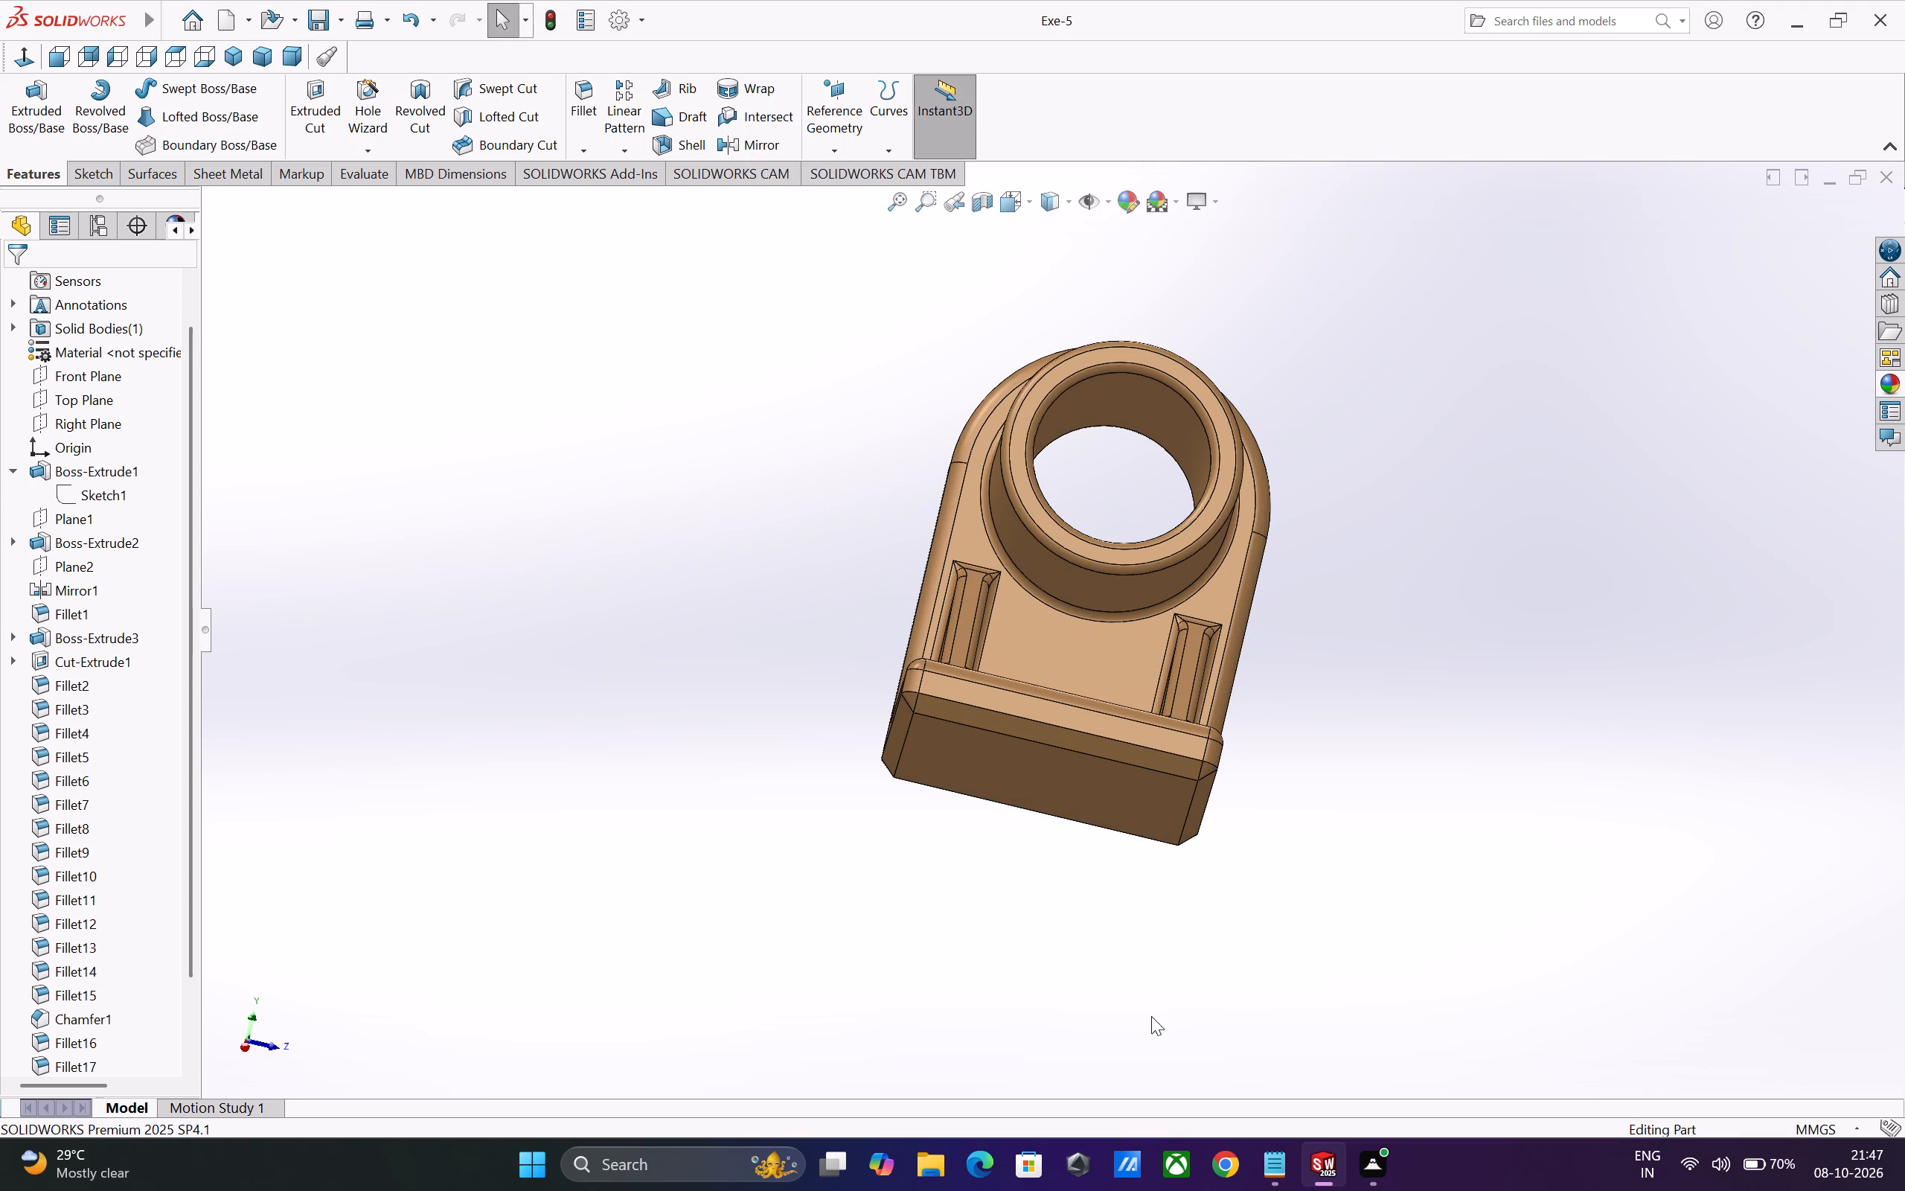